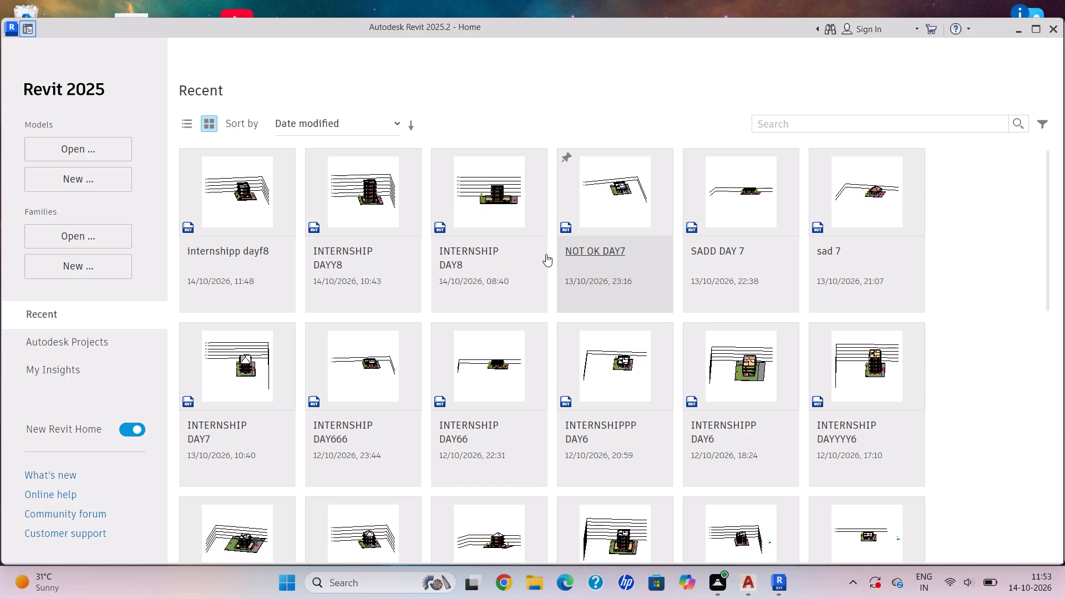
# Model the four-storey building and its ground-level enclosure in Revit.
# Create a new project from the default.rte template in the English-Imperial templates folder.
pyautogui.click(116, 175)
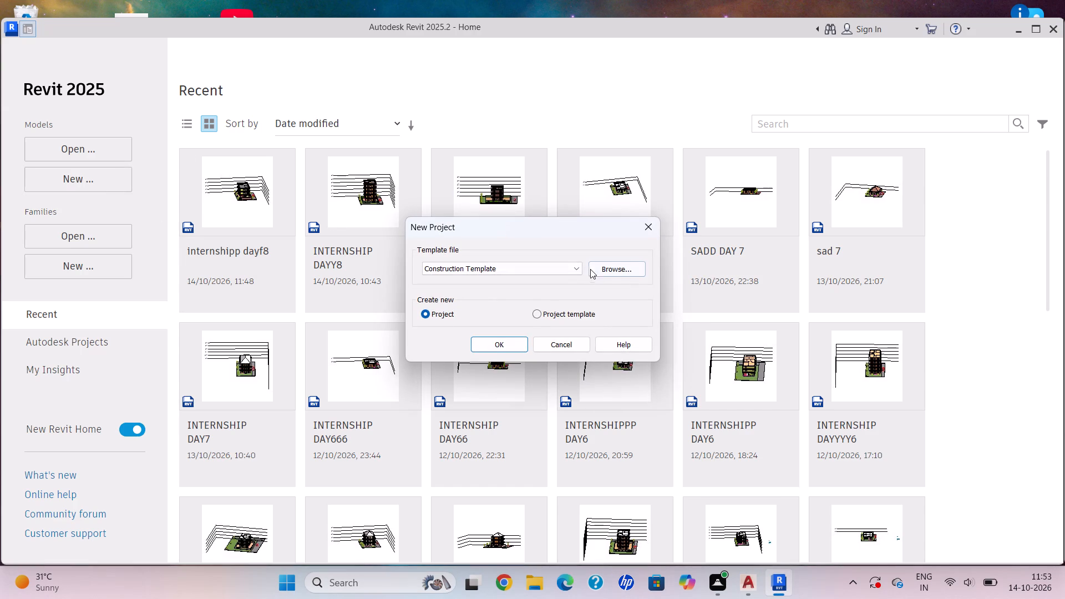
pyautogui.click(572, 270)
pyautogui.click(474, 302)
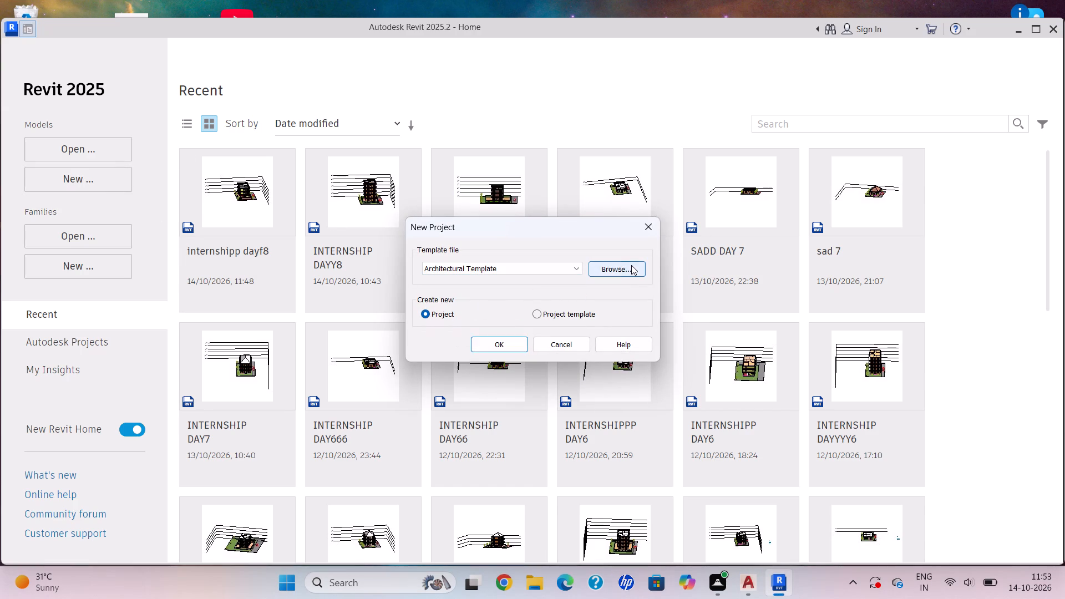
pyautogui.click(631, 265)
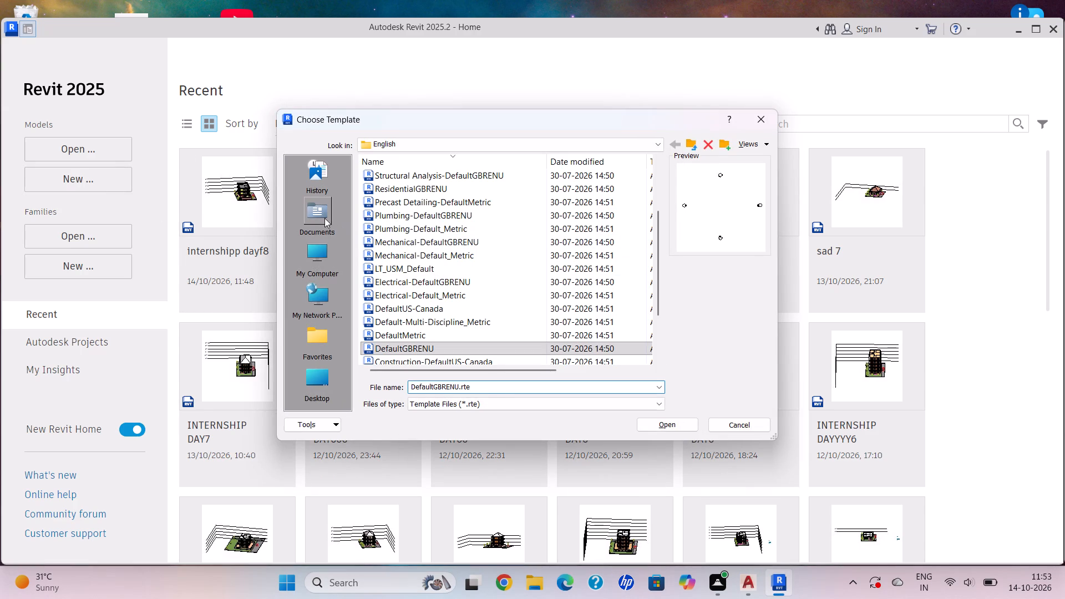
pyautogui.doubleClick(324, 218)
pyautogui.scroll(-10, 557, 272)
pyautogui.scroll(3, 485, 273)
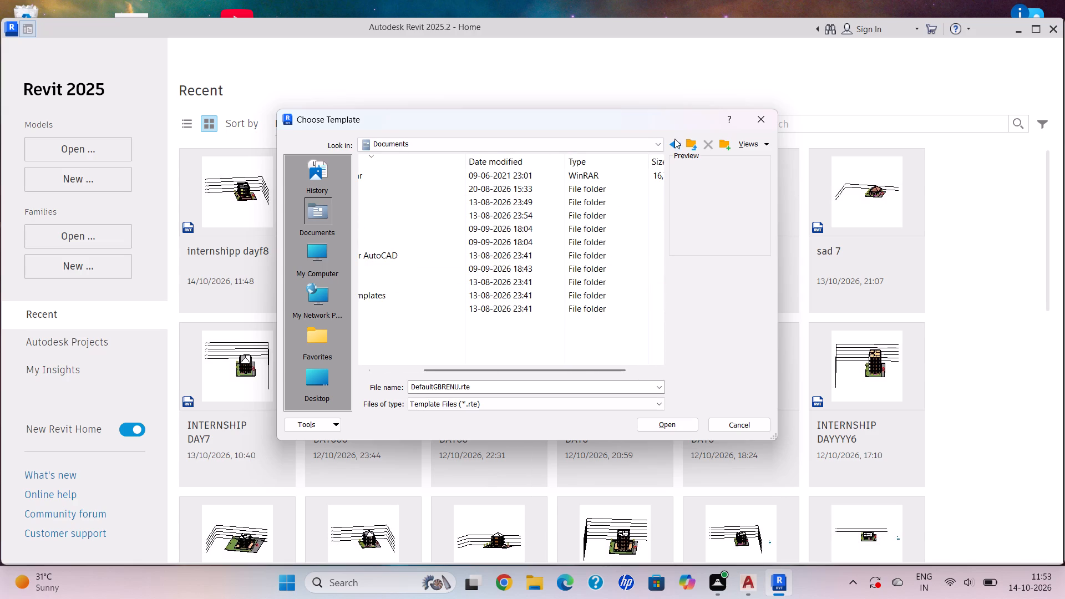
pyautogui.click(677, 141)
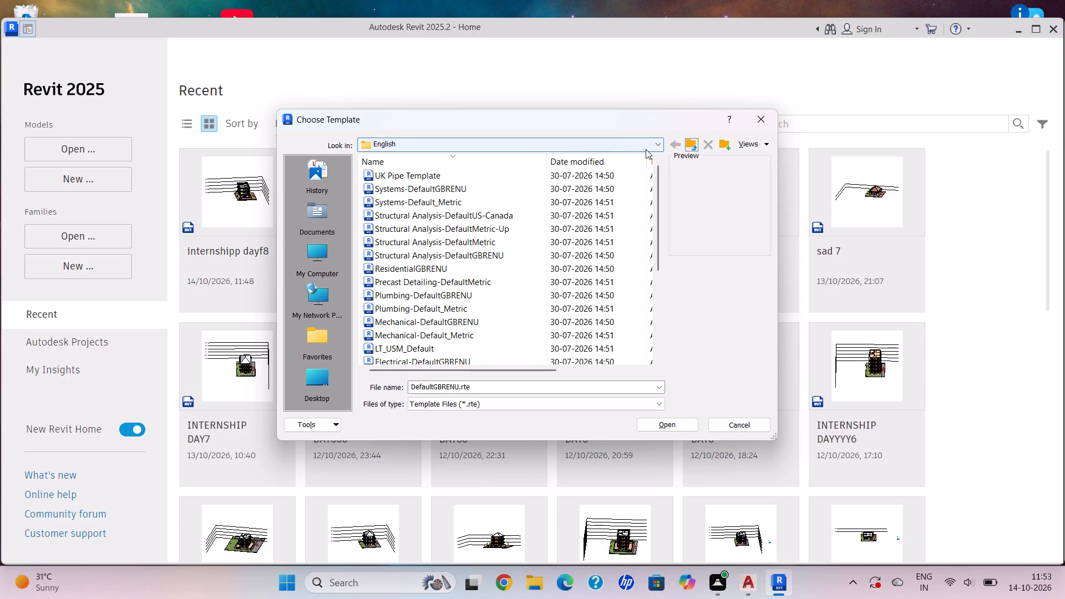
pyautogui.click(657, 146)
pyautogui.click(514, 214)
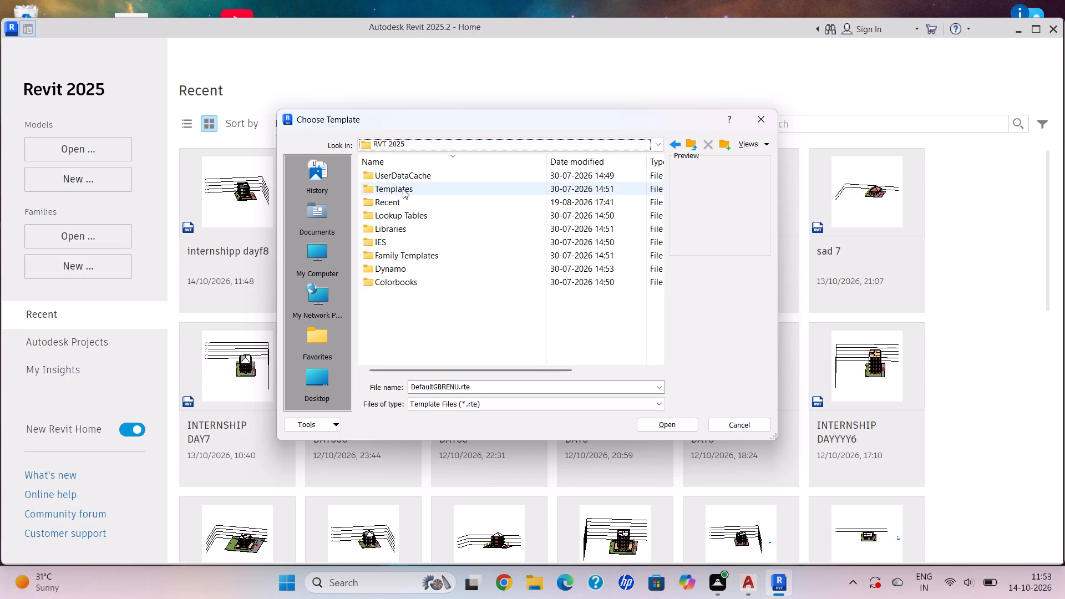
pyautogui.doubleClick(403, 189)
pyautogui.scroll(-7, 457, 275)
pyautogui.doubleClick(466, 306)
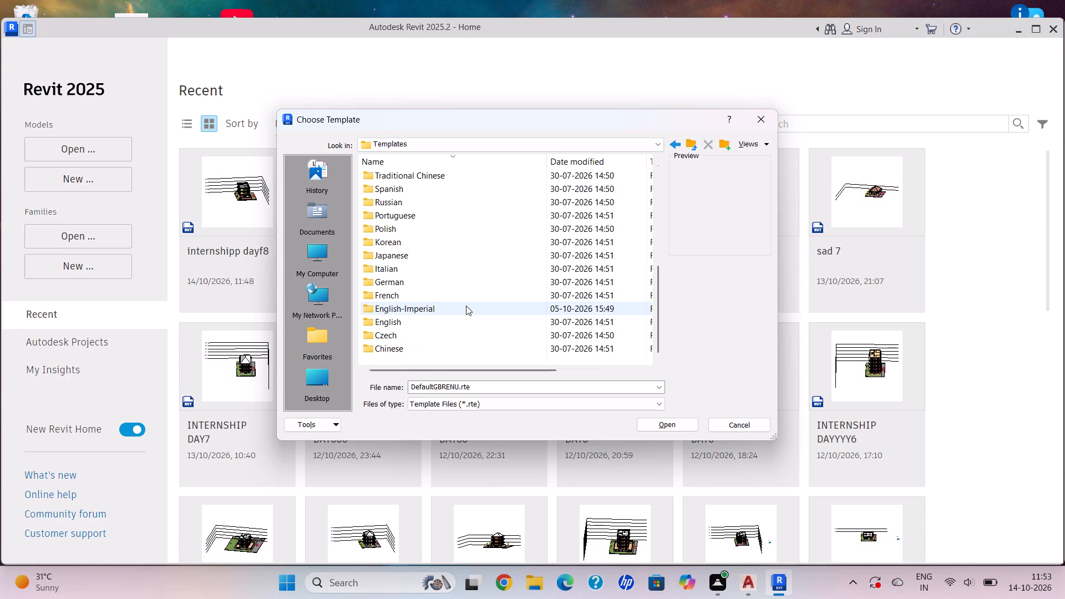
pyautogui.scroll(-8, 464, 286)
pyautogui.click(443, 307)
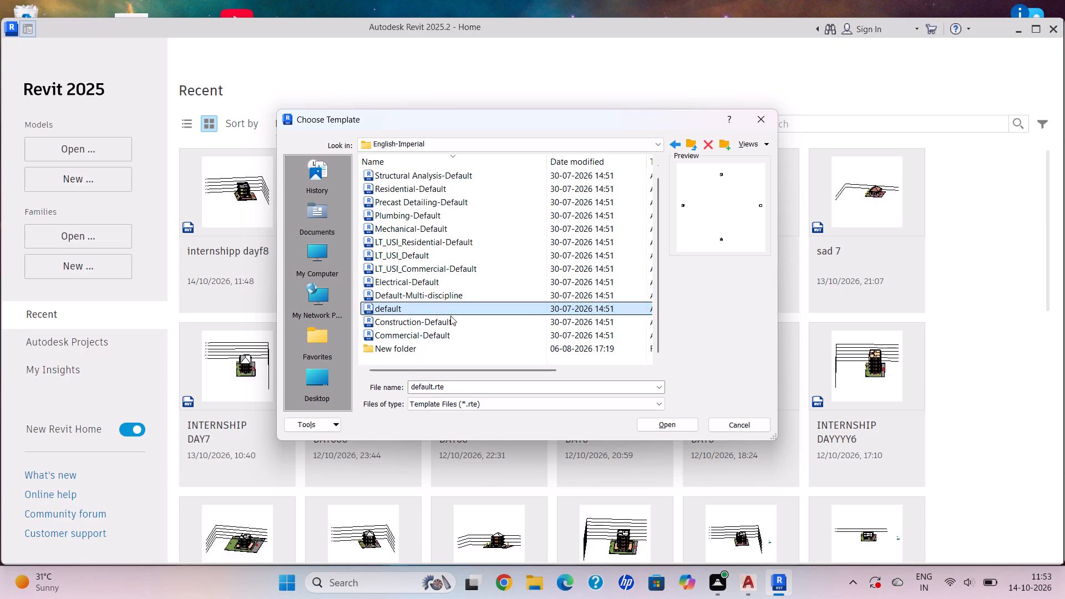
pyautogui.click(650, 429)
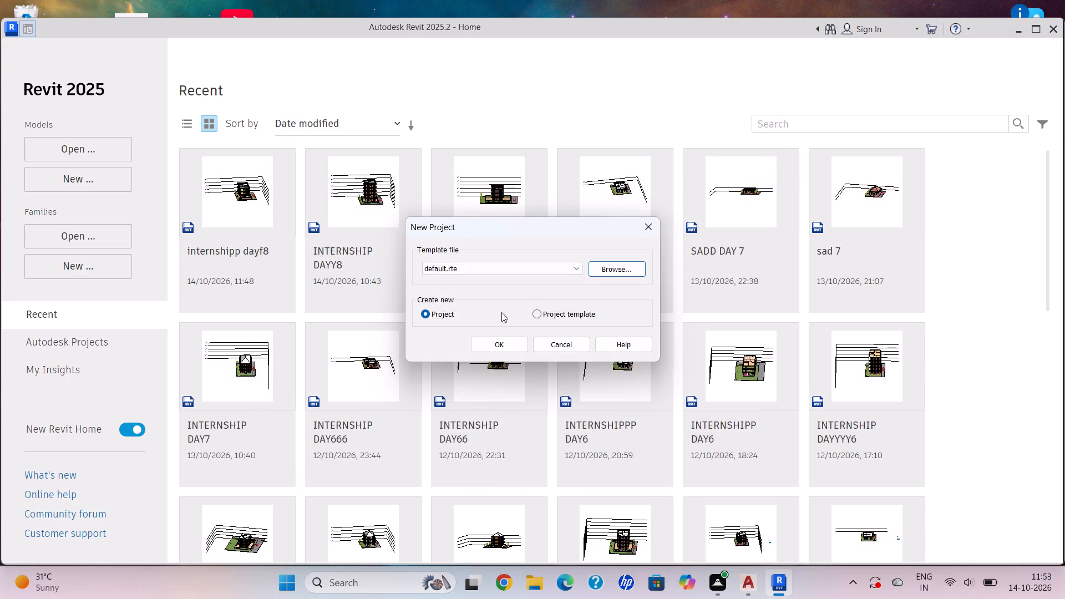
pyautogui.click(506, 342)
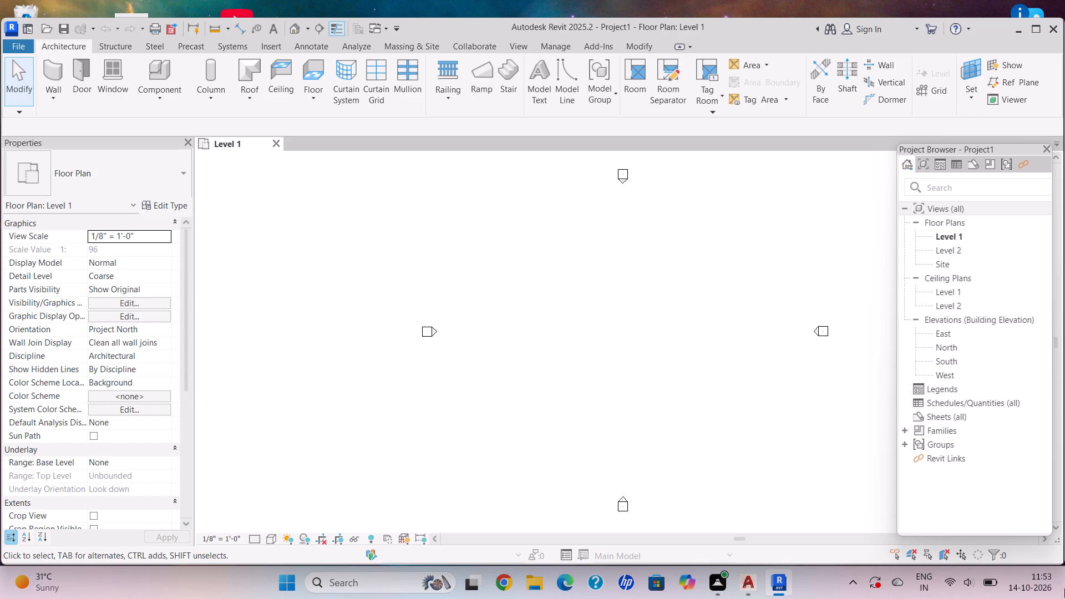
# Link the CAD drawing INTERNSHIP2323 from the Documents folder into the Level 1 floor plan.
pyautogui.click(275, 45)
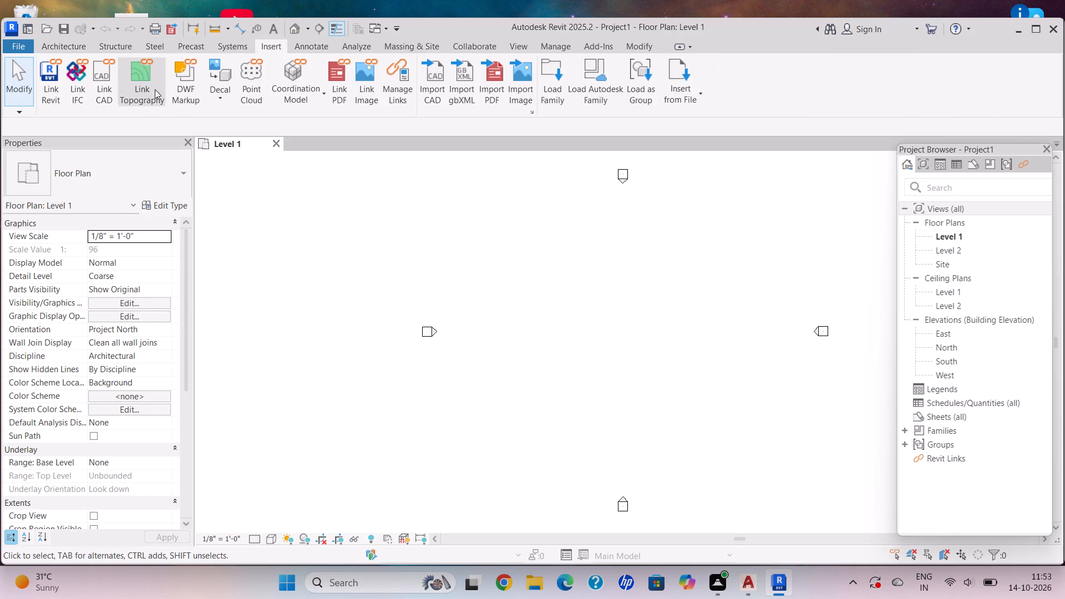
pyautogui.click(105, 94)
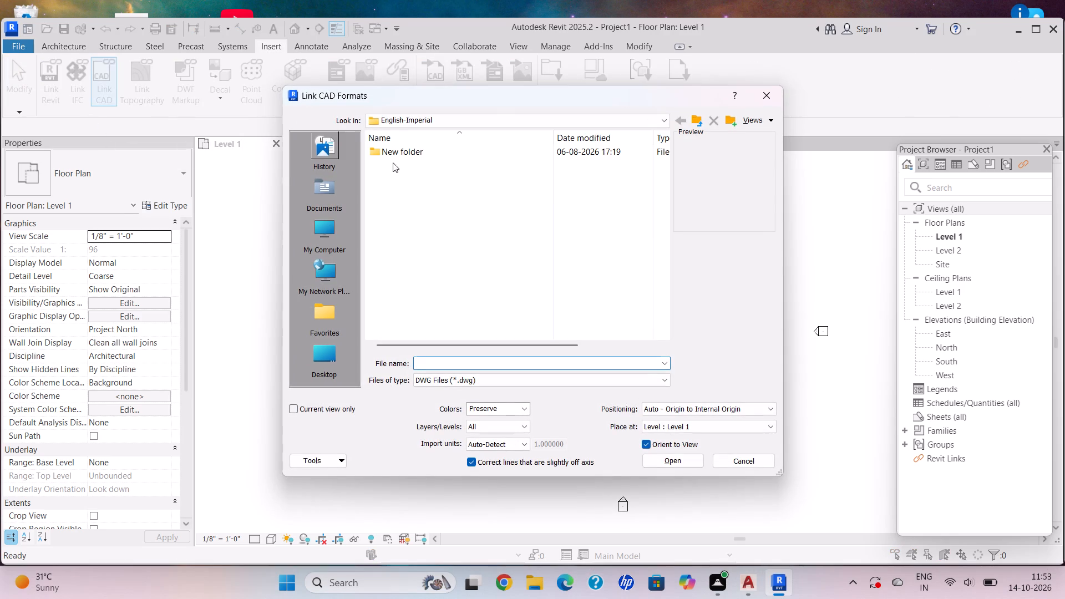
pyautogui.doubleClick(317, 188)
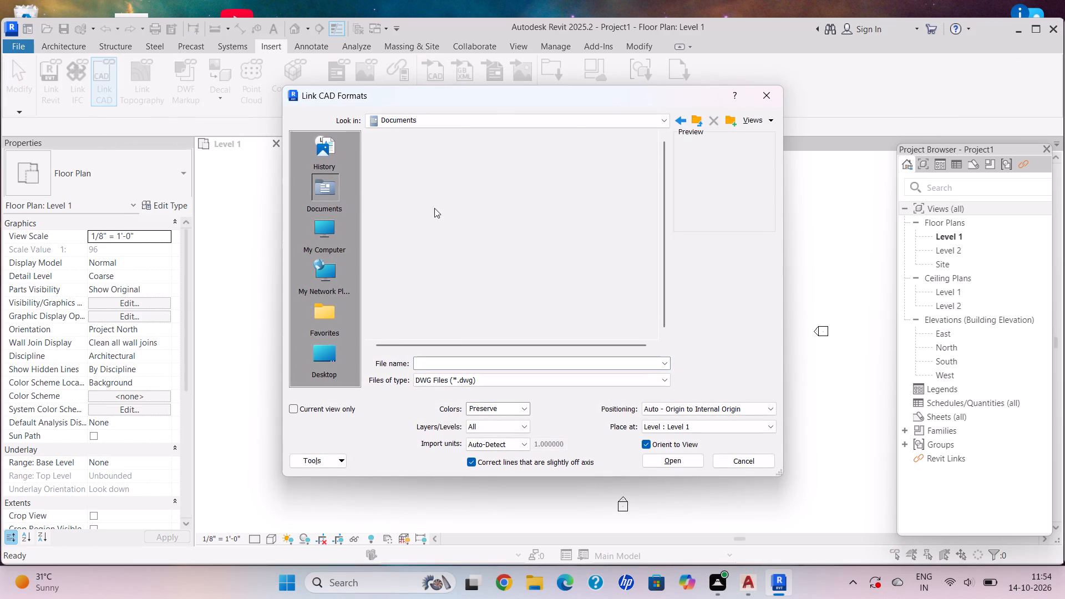
pyautogui.scroll(-13, 503, 246)
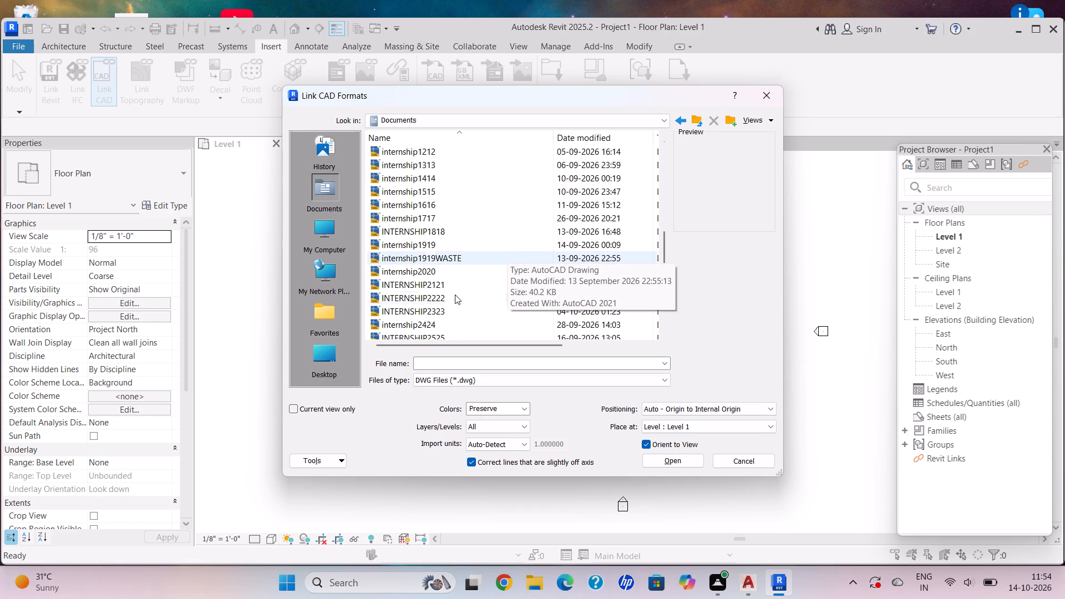
pyautogui.click(446, 310)
pyautogui.click(668, 464)
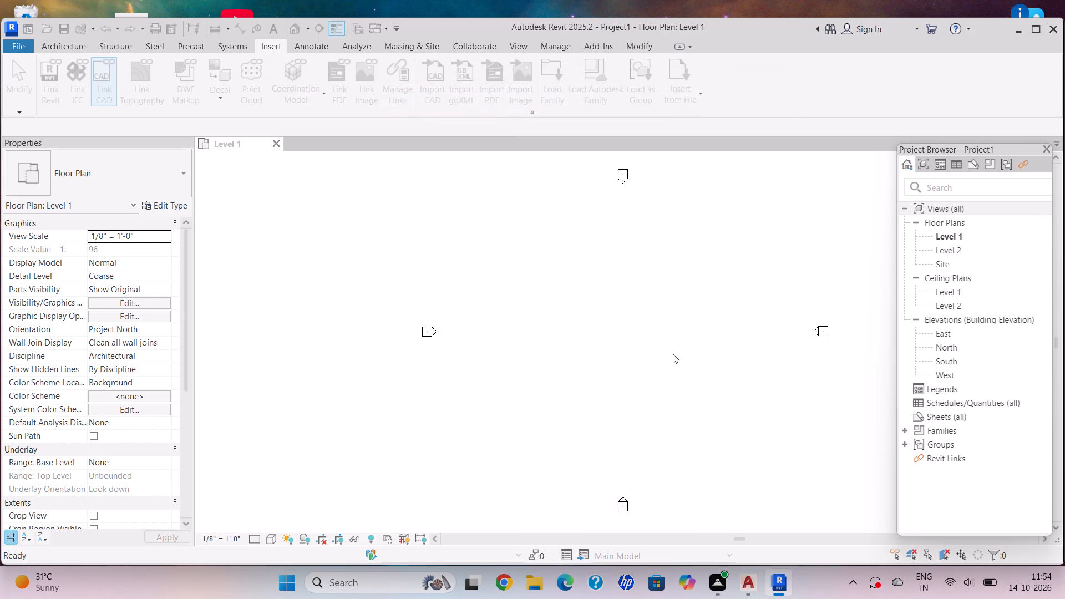
# Start an architectural wall of type Generic - 8" and set the type's structure layer thickness to 9".
pyautogui.scroll(13, 694, 248)
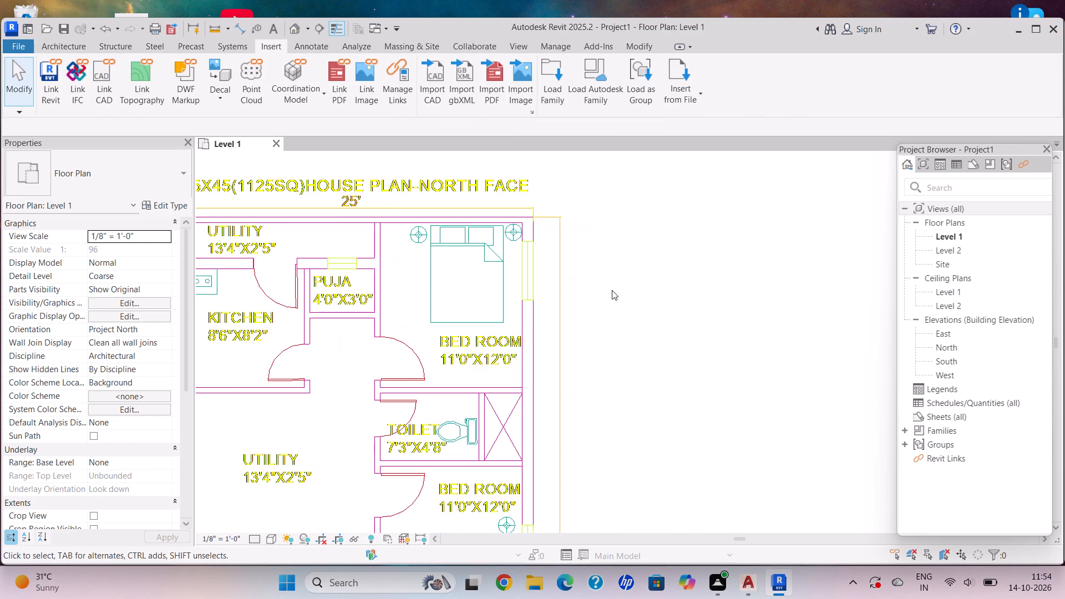
pyautogui.scroll(-3, 612, 290)
pyautogui.moveTo(647, 313); pyautogui.dragTo(665, 323, button='middle')
pyautogui.middleClick(665, 323)
pyautogui.click(53, 42)
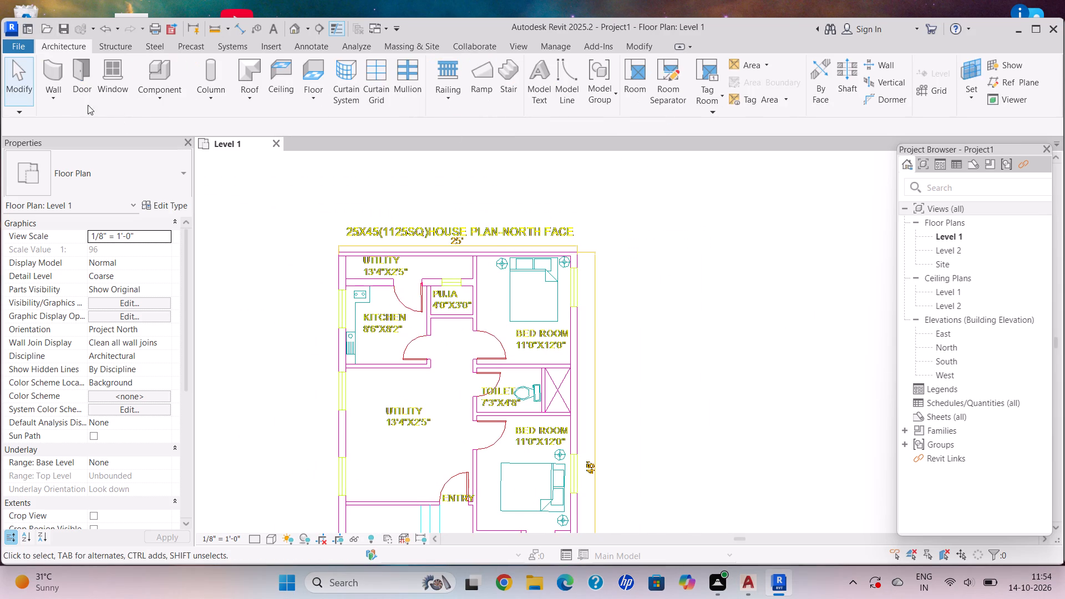
pyautogui.click(55, 99)
pyautogui.click(98, 129)
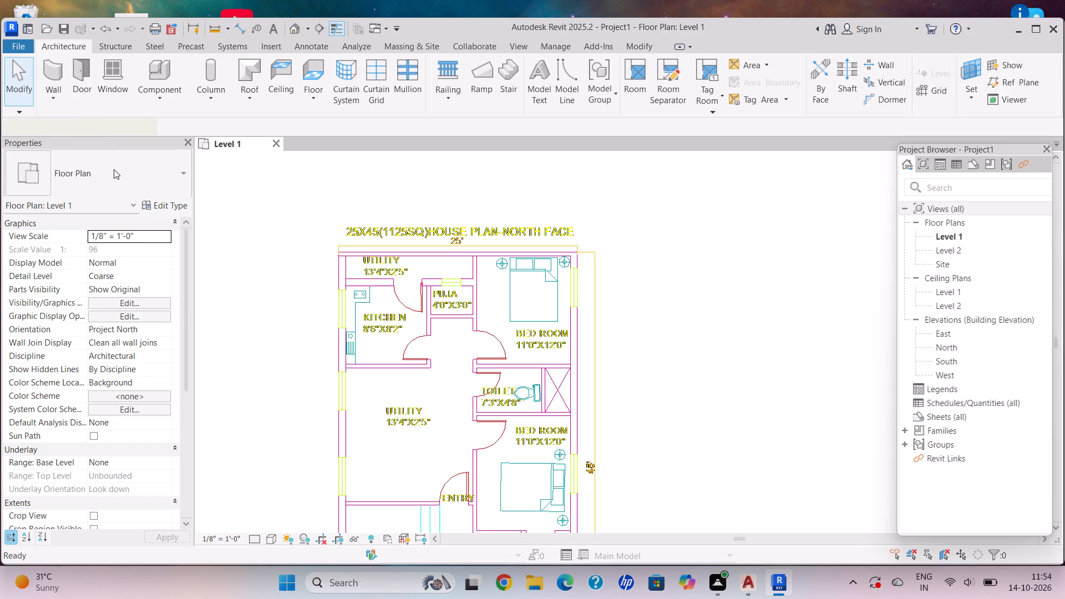
pyautogui.click(120, 177)
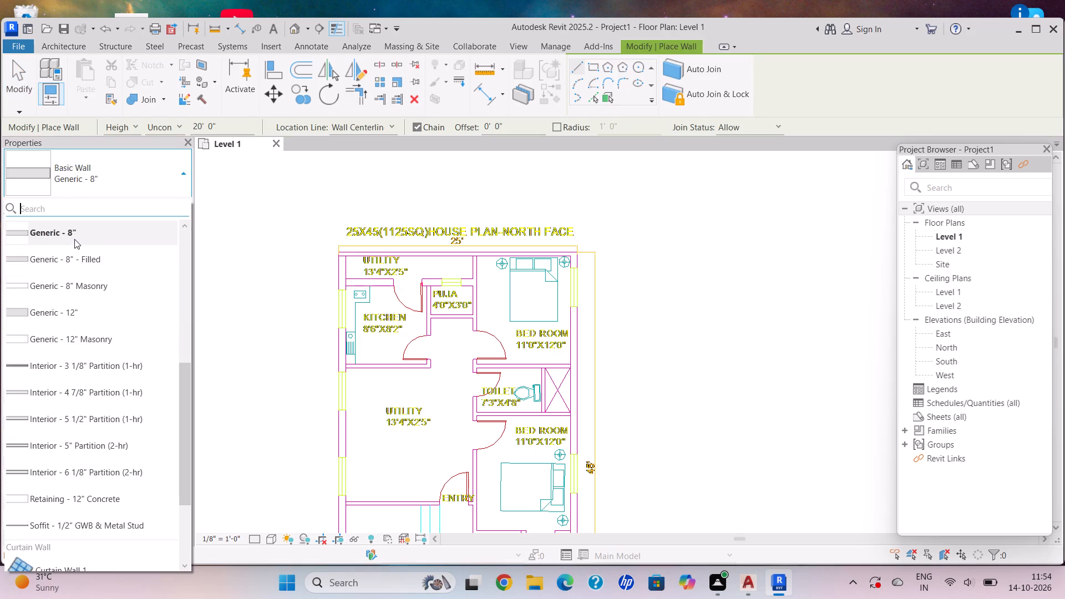
pyautogui.click(74, 239)
pyautogui.click(179, 205)
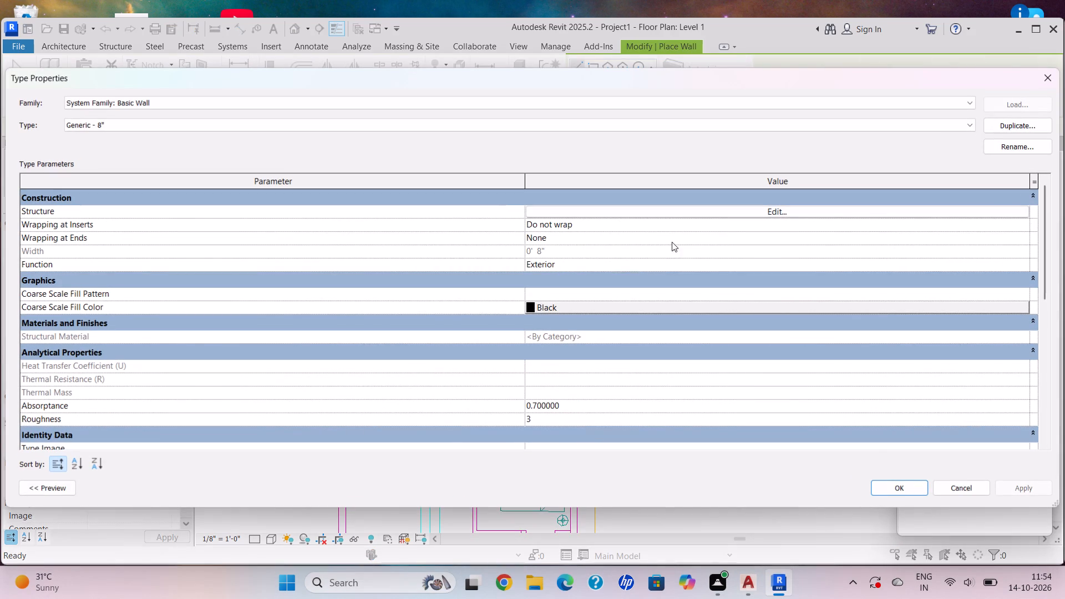
pyautogui.click(776, 212)
pyautogui.click(542, 202)
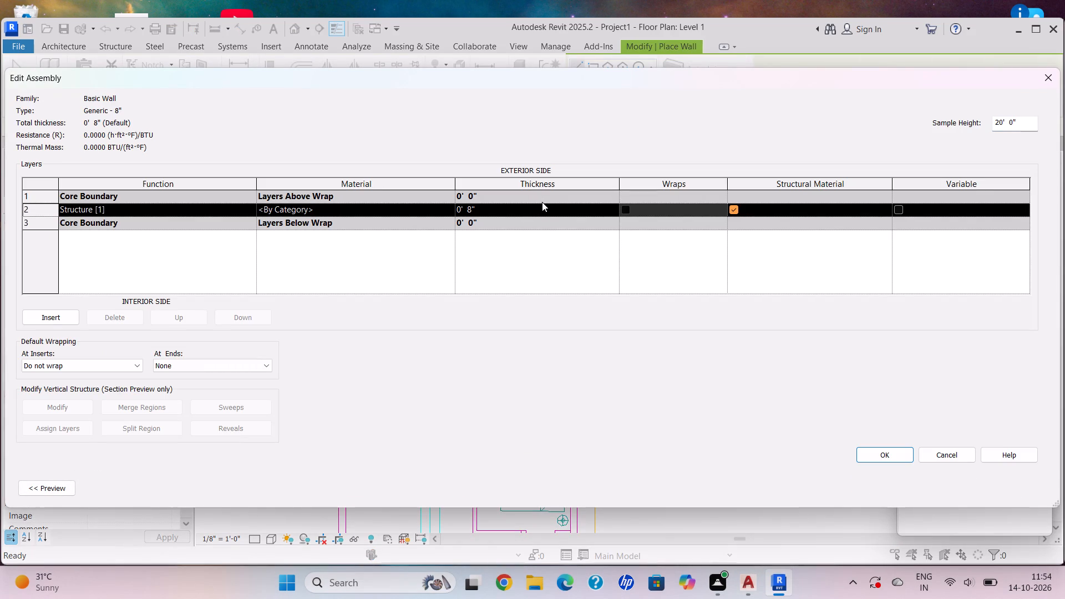
pyautogui.click(543, 212)
pyautogui.press('BackSpace')
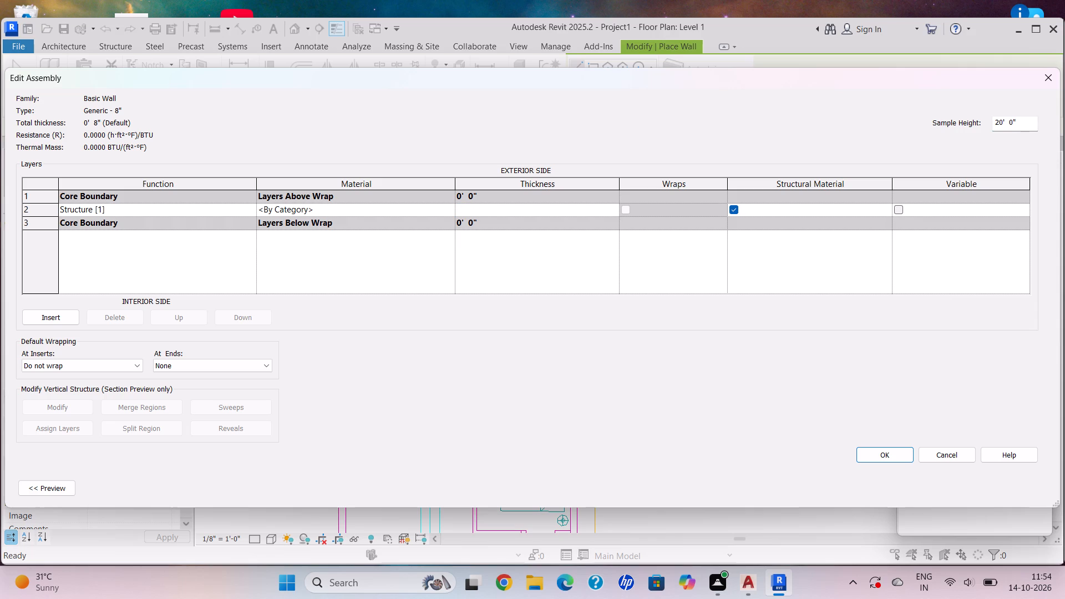
pyautogui.write('9"')
pyautogui.press('Return')
# Set the wall assembly's sample height to 10' and accept the wall type changes.
pyautogui.click(1025, 125)
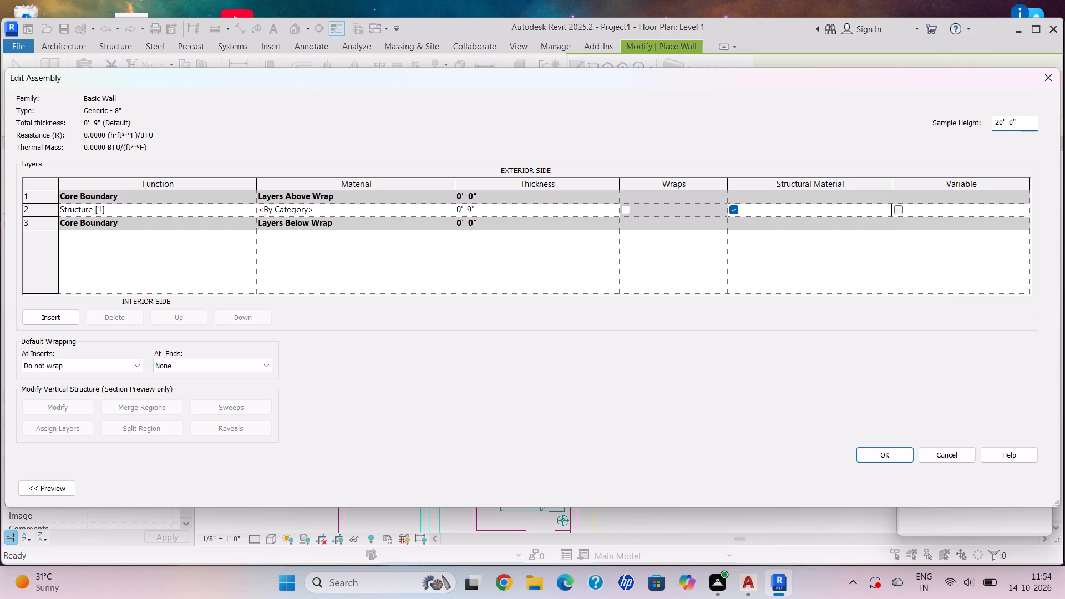
pyautogui.press('BackSpace')
pyautogui.press('BackSpace')
pyautogui.press('BackSpace')
pyautogui.press('BackSpace')
pyautogui.press('BackSpace')
pyautogui.press('BackSpace')
pyautogui.press('BackSpace')
pyautogui.write("10'")
pyautogui.press('Return')
pyautogui.click(885, 453)
pyautogui.click(1009, 490)
pyautogui.click(919, 485)
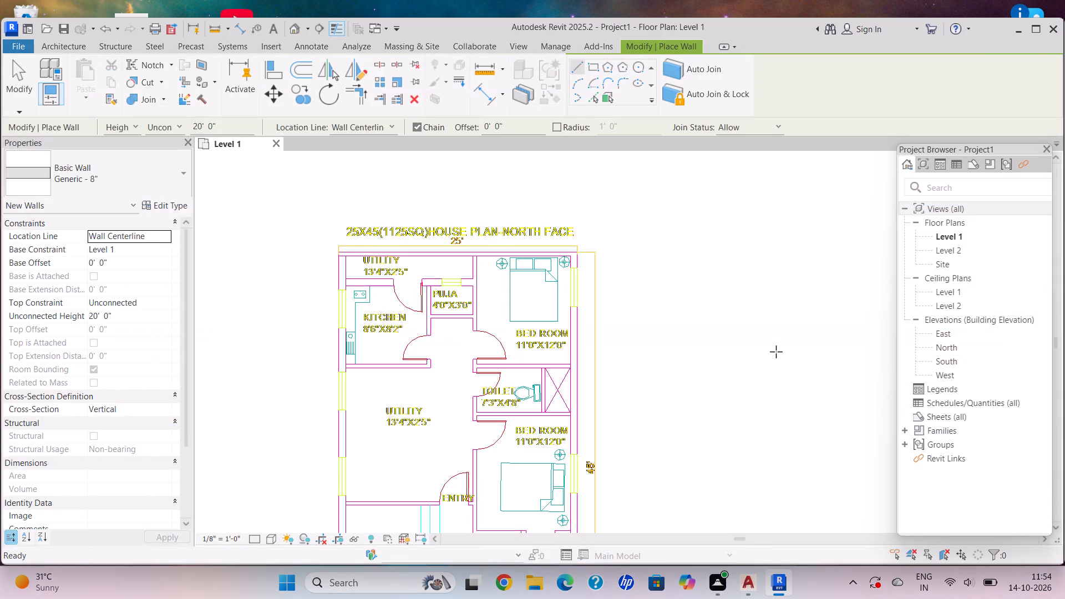
# Set the new walls' location line to Finish Face: Exterior and their unconnected height to 10'.
pyautogui.click(164, 232)
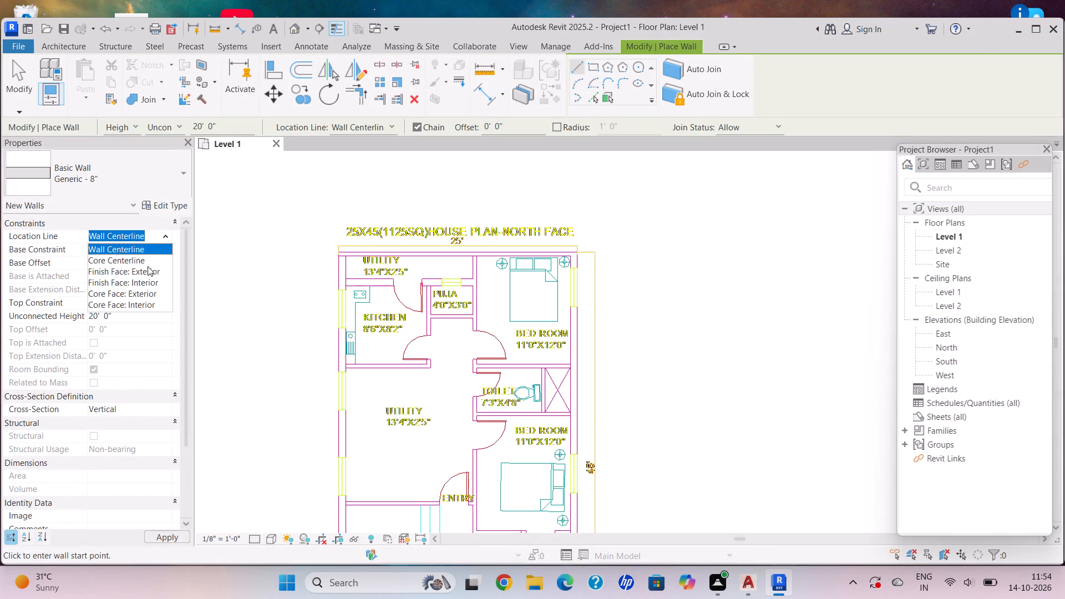
pyautogui.click(149, 269)
pyautogui.click(132, 315)
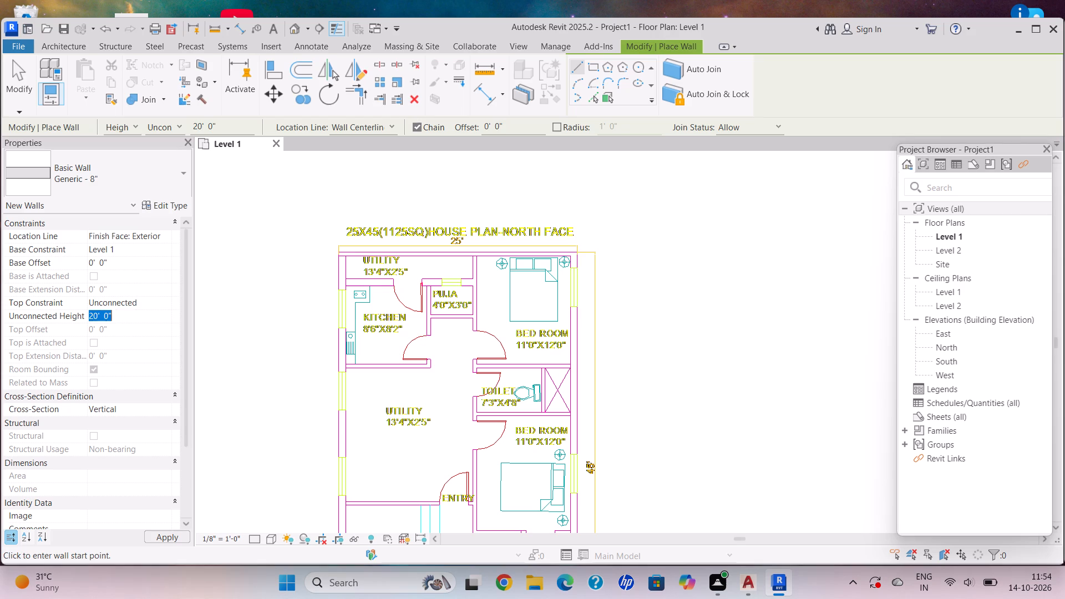
pyautogui.press('BackSpace')
pyautogui.write("10'")
pyautogui.press('Return')
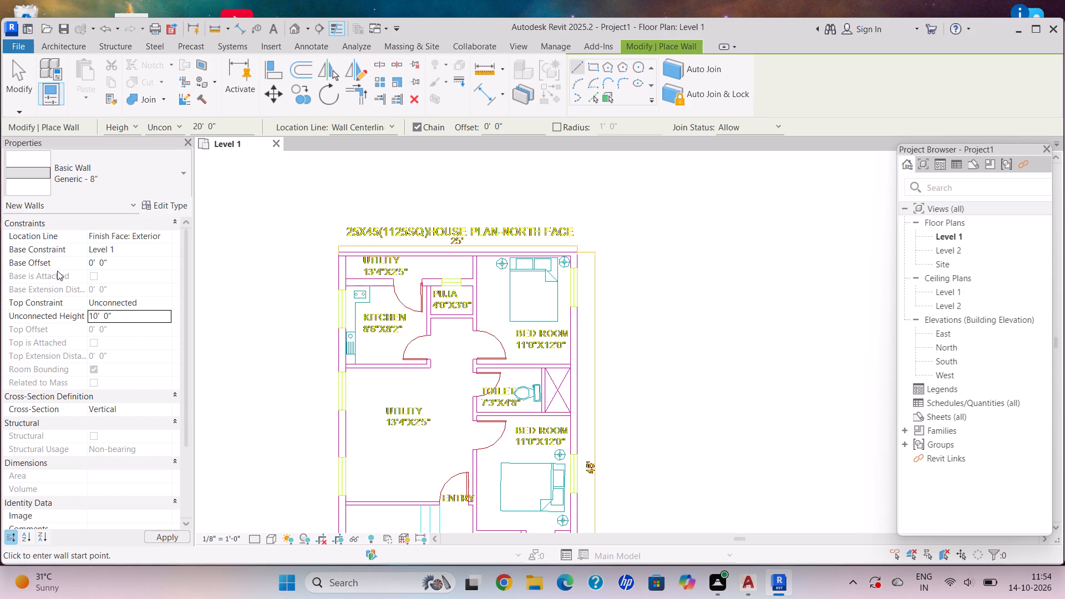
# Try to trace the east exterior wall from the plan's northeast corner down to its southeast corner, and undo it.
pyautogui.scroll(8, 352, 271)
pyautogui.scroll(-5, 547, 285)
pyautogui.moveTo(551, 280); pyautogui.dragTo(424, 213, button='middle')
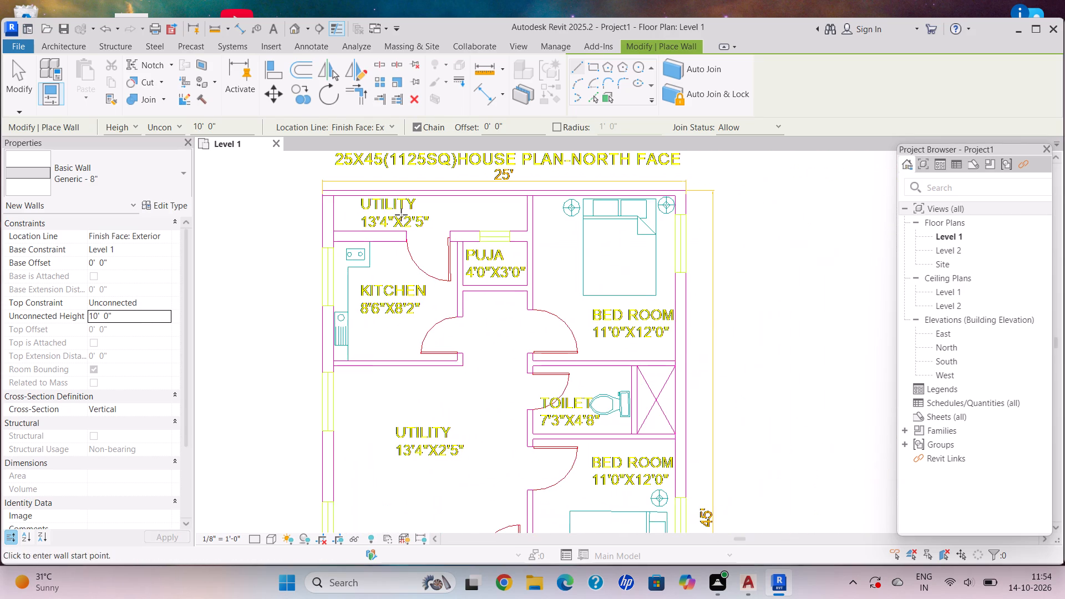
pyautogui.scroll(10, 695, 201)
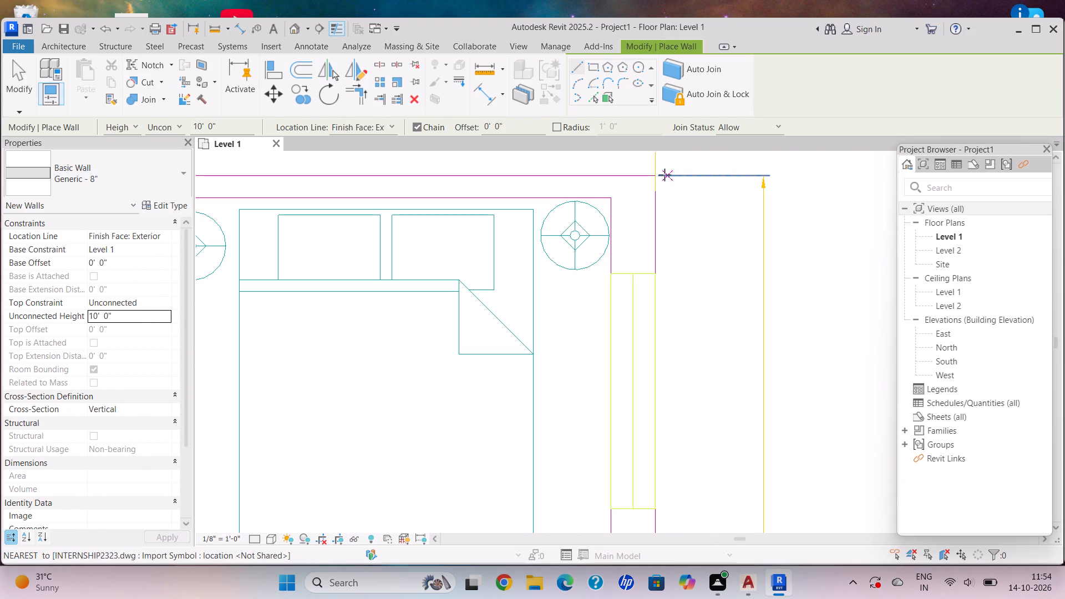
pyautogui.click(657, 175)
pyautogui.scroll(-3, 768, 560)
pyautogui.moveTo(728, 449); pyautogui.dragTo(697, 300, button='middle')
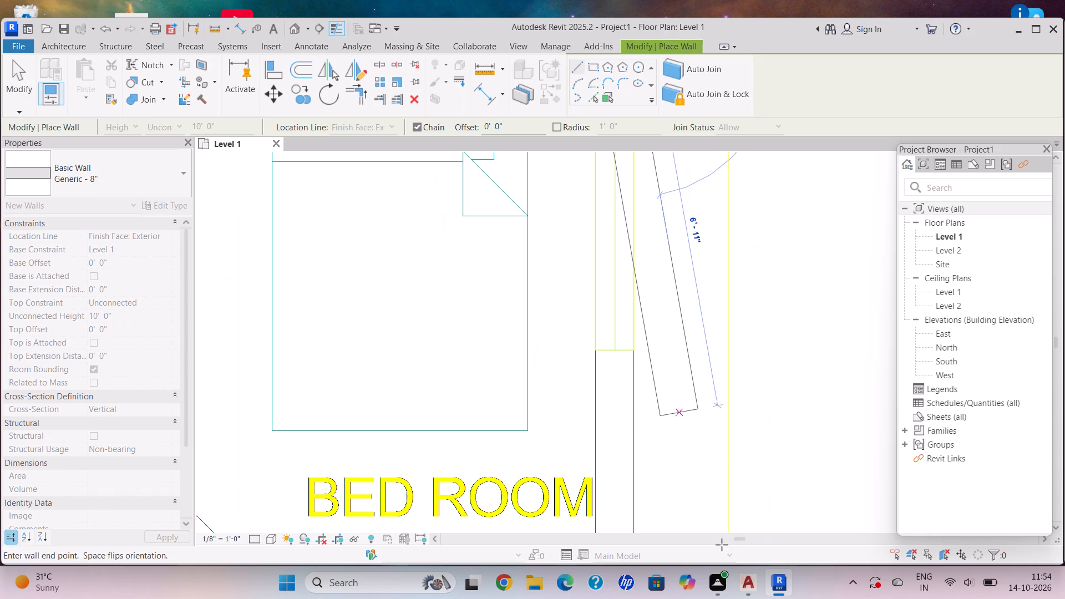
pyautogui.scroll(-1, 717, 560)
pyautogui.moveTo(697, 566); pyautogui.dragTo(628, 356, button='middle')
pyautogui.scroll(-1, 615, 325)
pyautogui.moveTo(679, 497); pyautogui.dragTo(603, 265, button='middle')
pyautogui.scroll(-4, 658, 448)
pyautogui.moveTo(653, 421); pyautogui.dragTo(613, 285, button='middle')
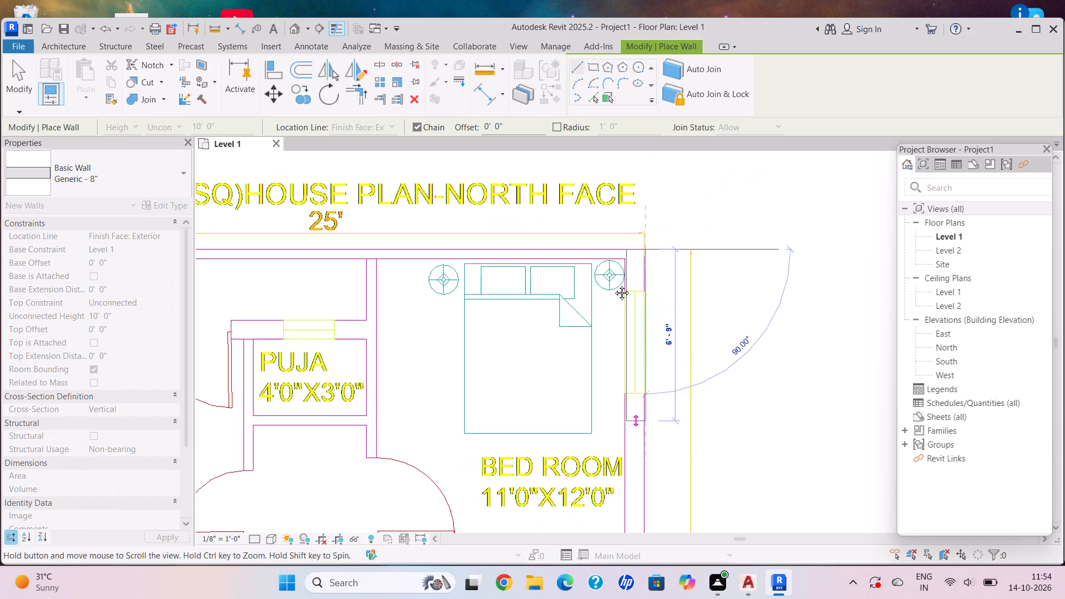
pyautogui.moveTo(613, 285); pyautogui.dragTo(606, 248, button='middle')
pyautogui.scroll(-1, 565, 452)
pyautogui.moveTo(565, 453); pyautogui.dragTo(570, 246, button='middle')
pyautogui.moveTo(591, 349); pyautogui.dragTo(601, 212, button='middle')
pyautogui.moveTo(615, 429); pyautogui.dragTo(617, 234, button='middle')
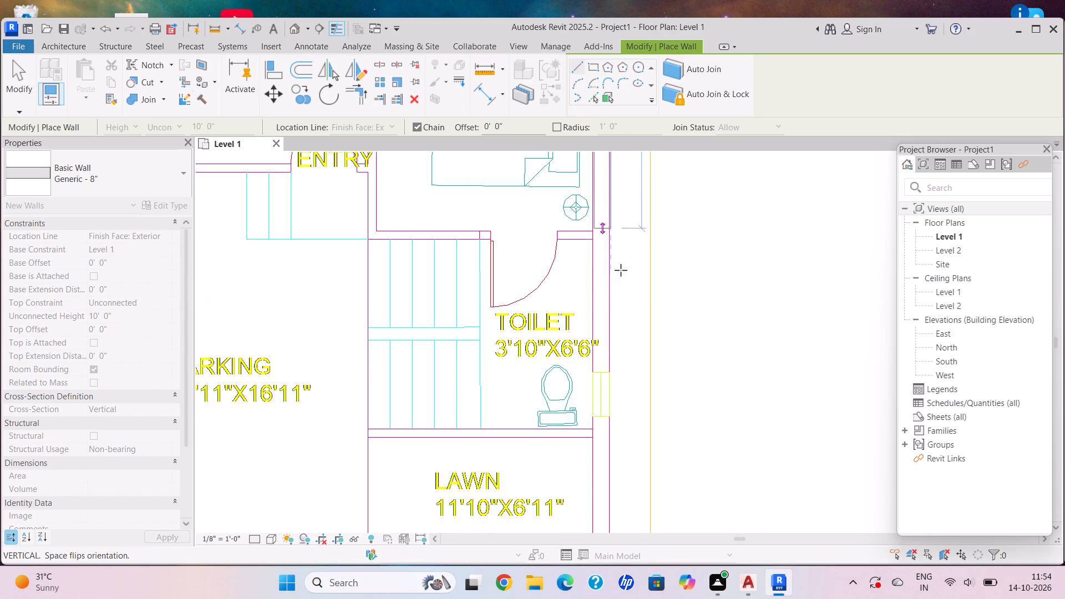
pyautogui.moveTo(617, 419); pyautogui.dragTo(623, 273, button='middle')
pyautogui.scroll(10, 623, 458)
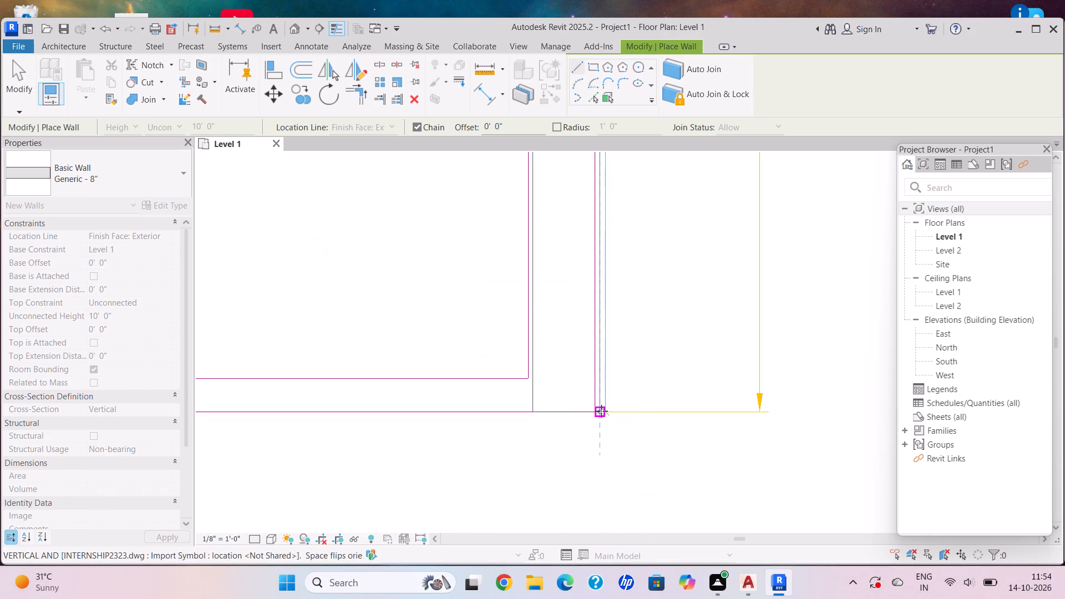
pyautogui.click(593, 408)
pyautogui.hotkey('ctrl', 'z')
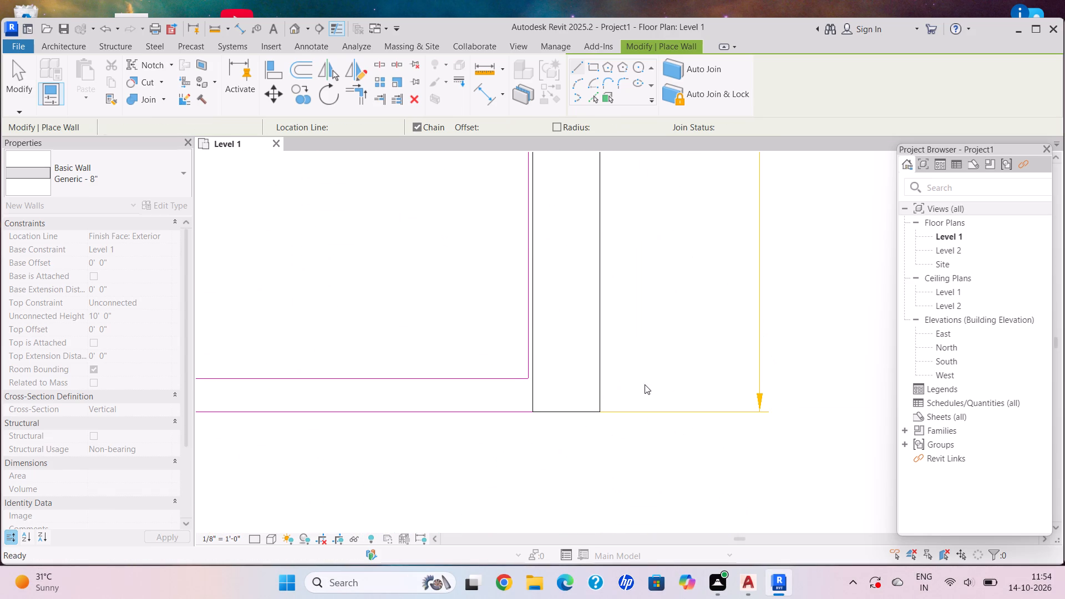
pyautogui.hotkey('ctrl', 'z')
# Trace the 45' east exterior wall in Generic - 8" from the CAD plan's northeast corner endpoint to its southeast corner endpoint.
pyautogui.scroll(-14, 602, 353)
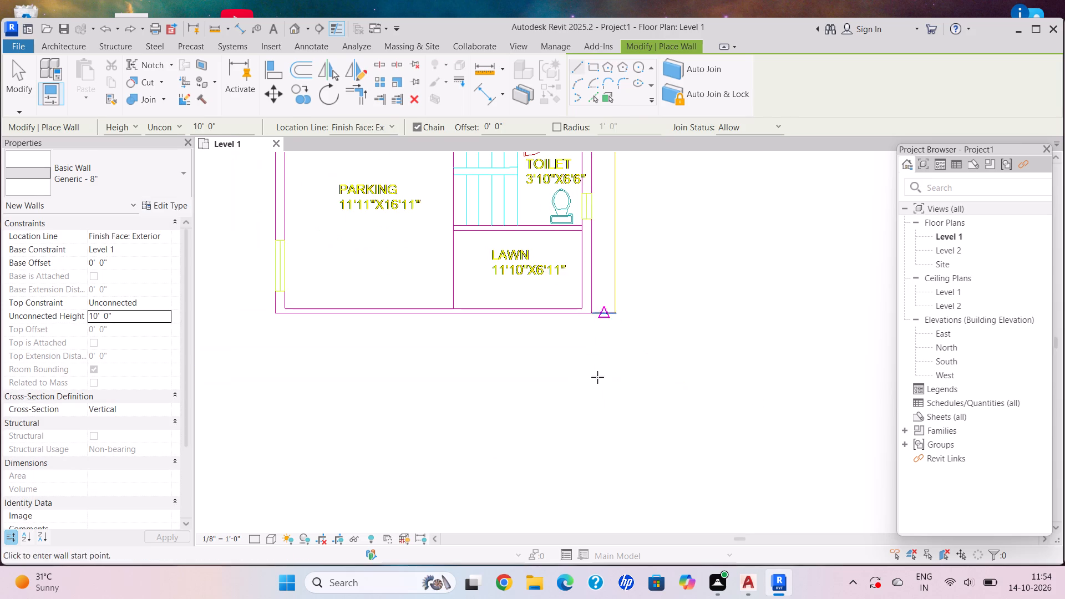
pyautogui.moveTo(597, 385); pyautogui.dragTo(597, 395, button='middle')
pyautogui.scroll(-1, 616, 176)
pyautogui.moveTo(621, 255); pyautogui.dragTo(595, 432, button='middle')
pyautogui.moveTo(569, 305); pyautogui.dragTo(586, 470, button='middle')
pyautogui.moveTo(590, 307); pyautogui.dragTo(590, 443, button='middle')
pyautogui.scroll(4, 600, 250)
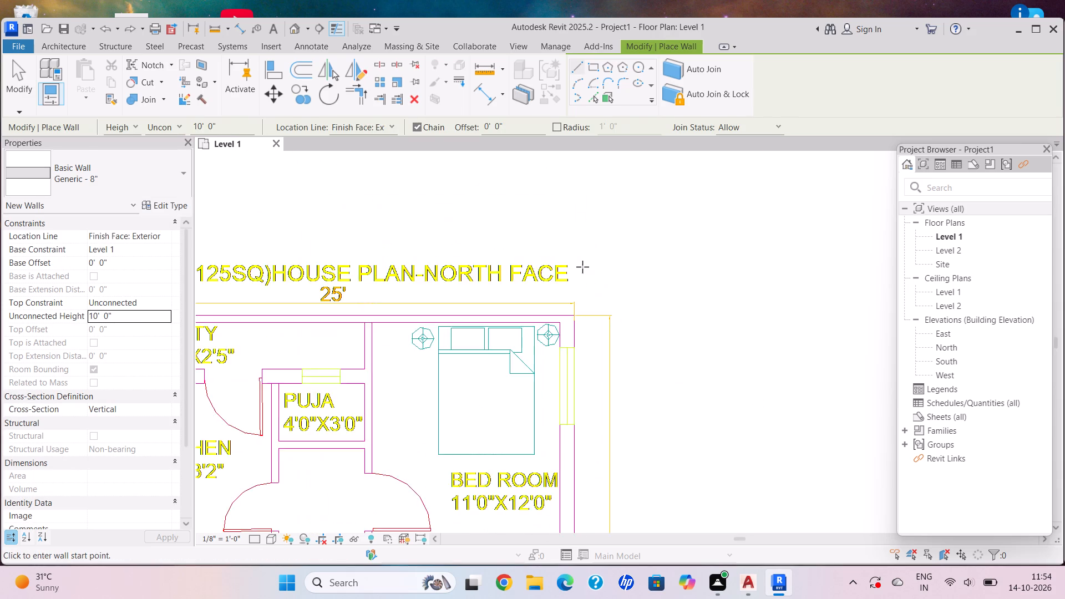
pyautogui.scroll(9, 582, 267)
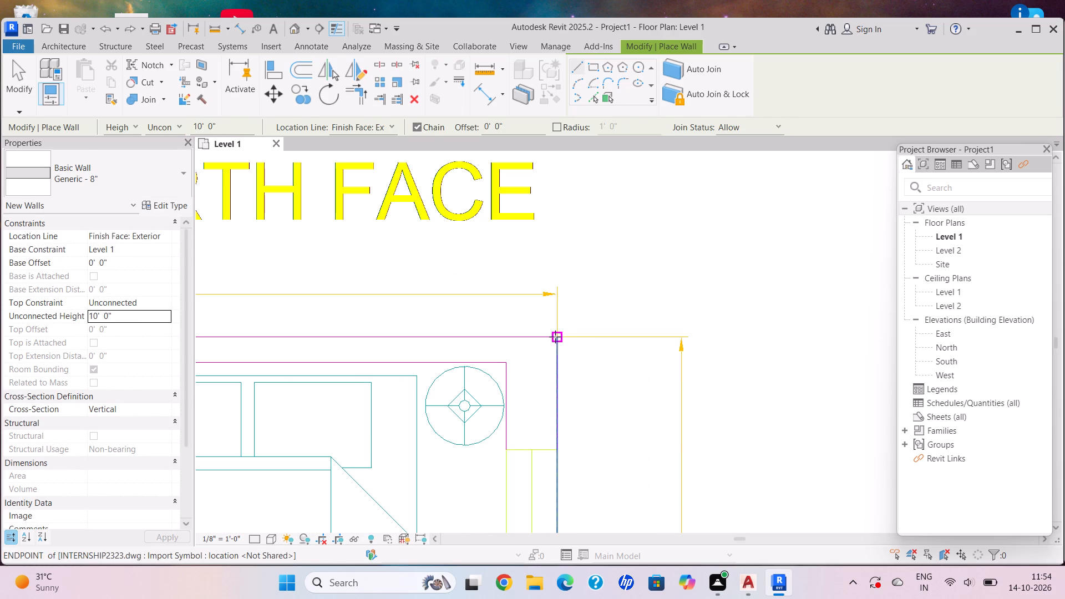
pyautogui.click(556, 338)
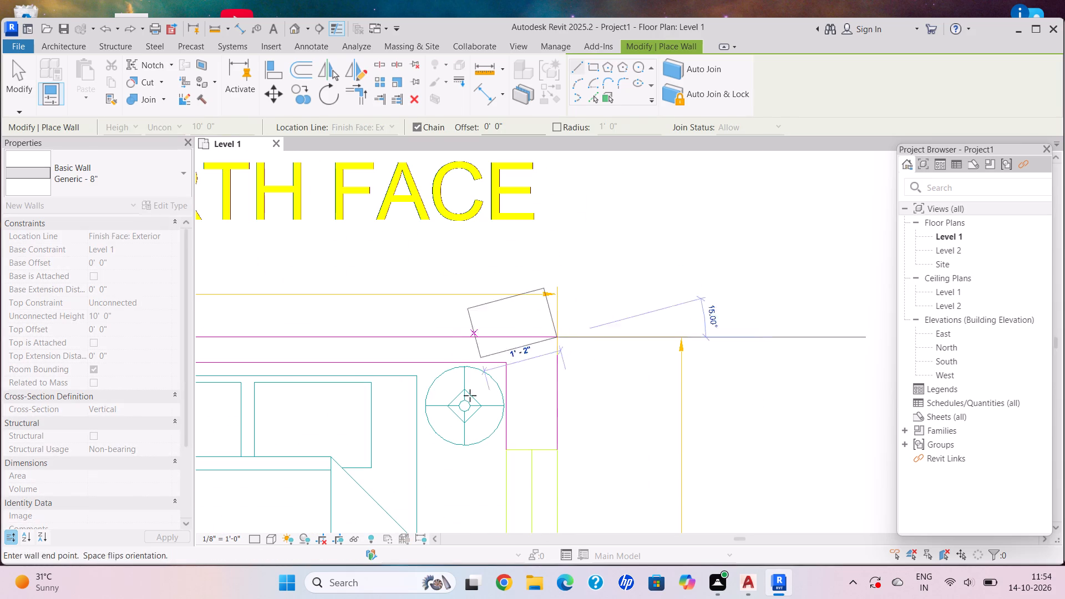
pyautogui.scroll(-2, 611, 516)
pyautogui.moveTo(521, 323); pyautogui.dragTo(515, 299, button='middle')
pyautogui.scroll(-2, 512, 291)
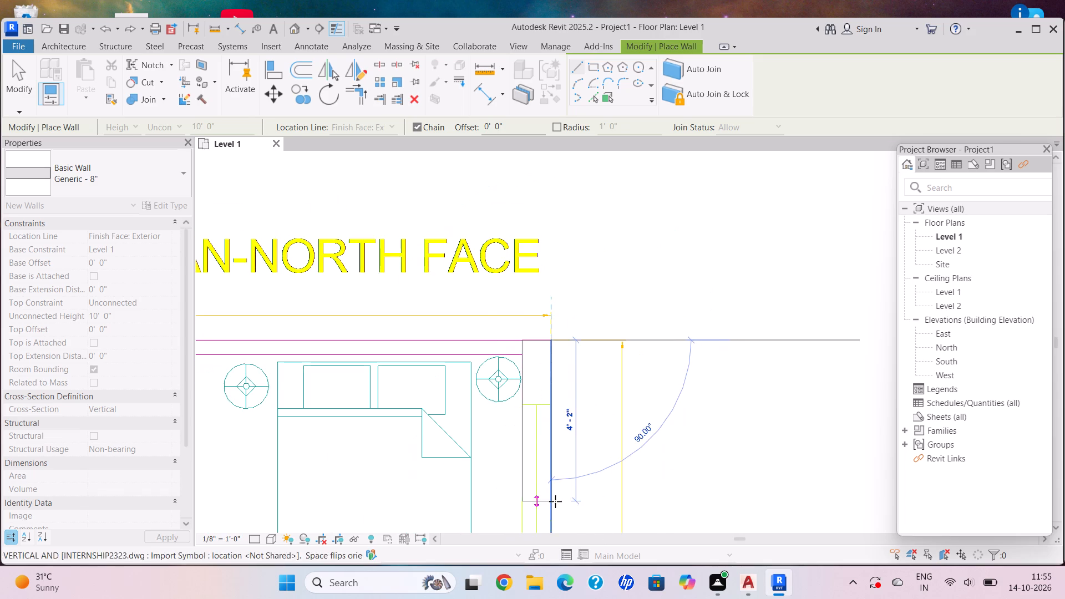
pyautogui.moveTo(555, 501); pyautogui.dragTo(498, 254, button='middle')
pyautogui.scroll(-2, 494, 241)
pyautogui.moveTo(480, 463); pyautogui.dragTo(485, 218, button='middle')
pyautogui.moveTo(500, 433); pyautogui.dragTo(500, 401, button='middle')
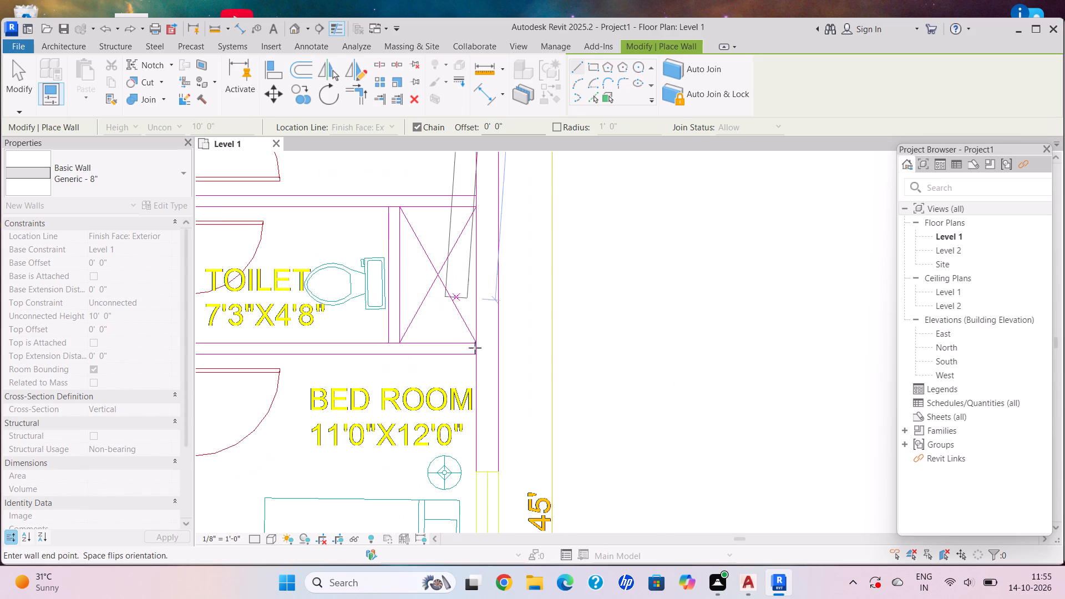
pyautogui.scroll(1, 493, 425)
pyautogui.moveTo(552, 397); pyautogui.dragTo(553, 247, button='middle')
pyautogui.moveTo(513, 415); pyautogui.dragTo(526, 224, button='middle')
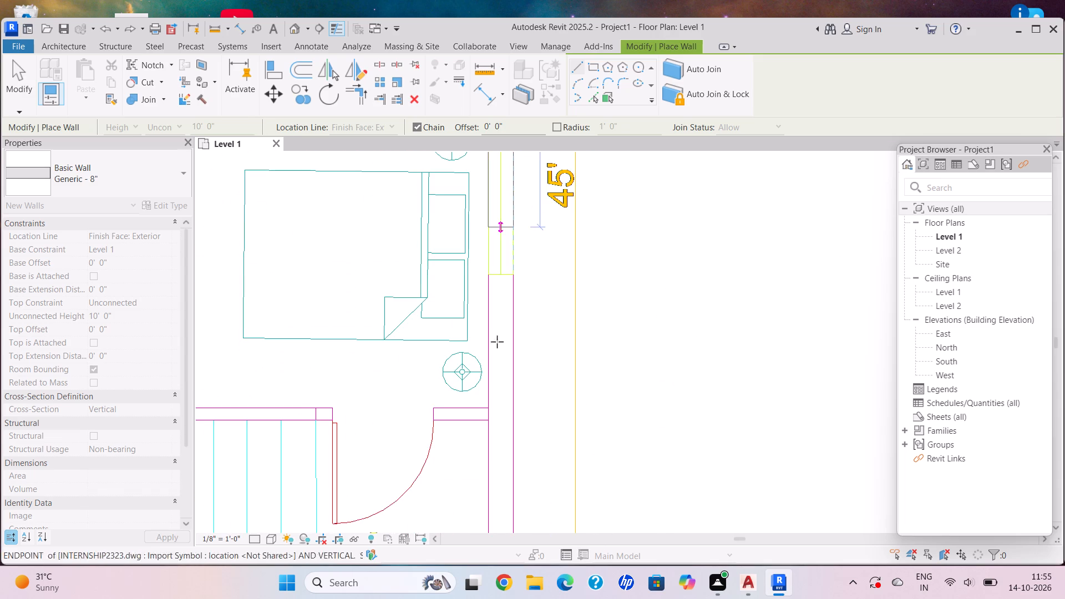
pyautogui.moveTo(502, 428); pyautogui.dragTo(519, 237, button='middle')
pyautogui.scroll(-1, 519, 214)
pyautogui.moveTo(532, 457); pyautogui.dragTo(532, 398, button='middle')
pyautogui.moveTo(511, 315); pyautogui.dragTo(508, 309, button='middle')
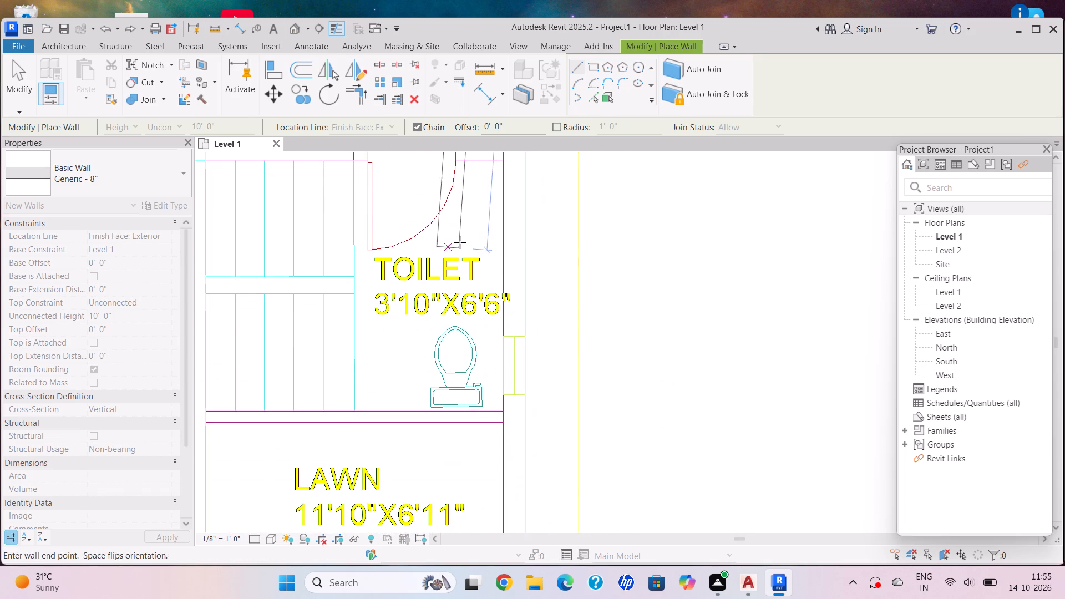
pyautogui.moveTo(531, 417); pyautogui.dragTo(532, 216, button='middle')
pyautogui.middleClick(532, 214)
pyautogui.scroll(6, 521, 410)
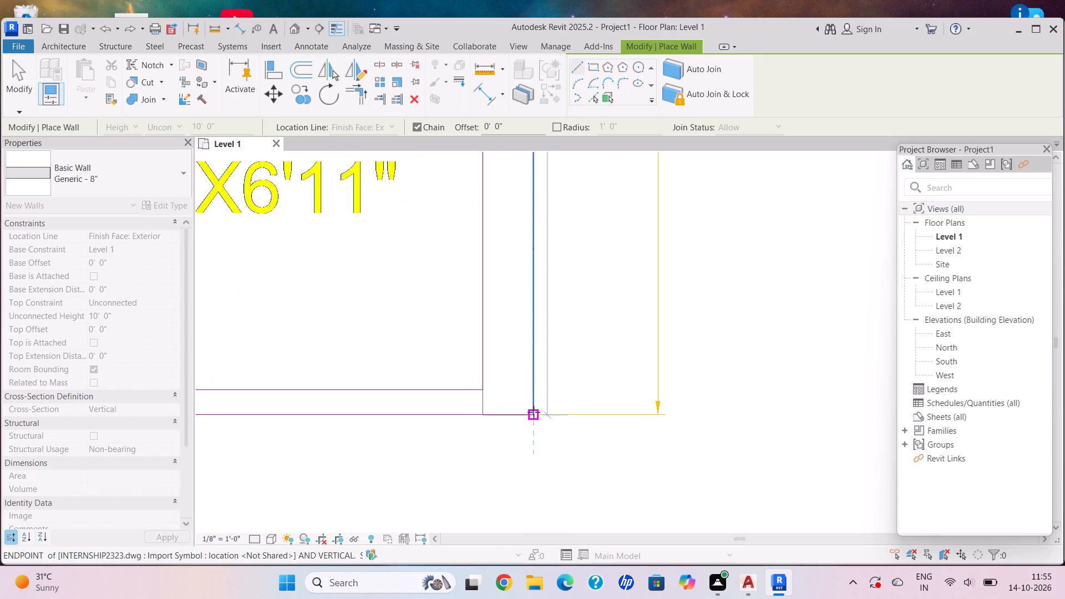
pyautogui.click(533, 415)
pyautogui.scroll(-6, 371, 409)
pyautogui.moveTo(398, 409); pyautogui.dragTo(655, 377, button='middle')
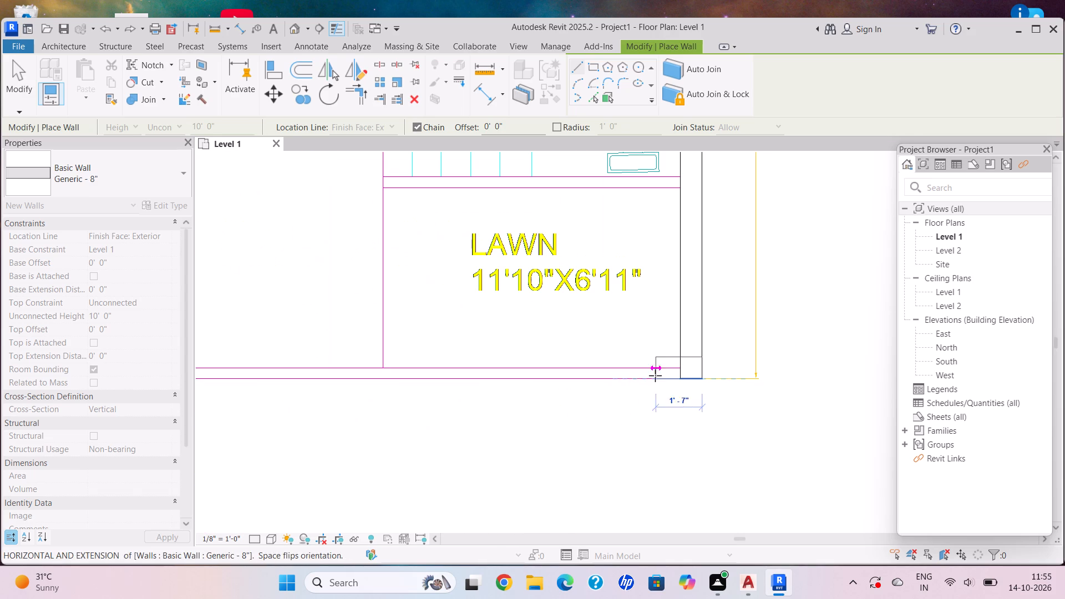
pyautogui.press('Escape')
# Trace the west exterior wall from the northwest corner to the southwest corner of the plan, flipped so its thickness lies inside the outline.
pyautogui.scroll(-8, 425, 377)
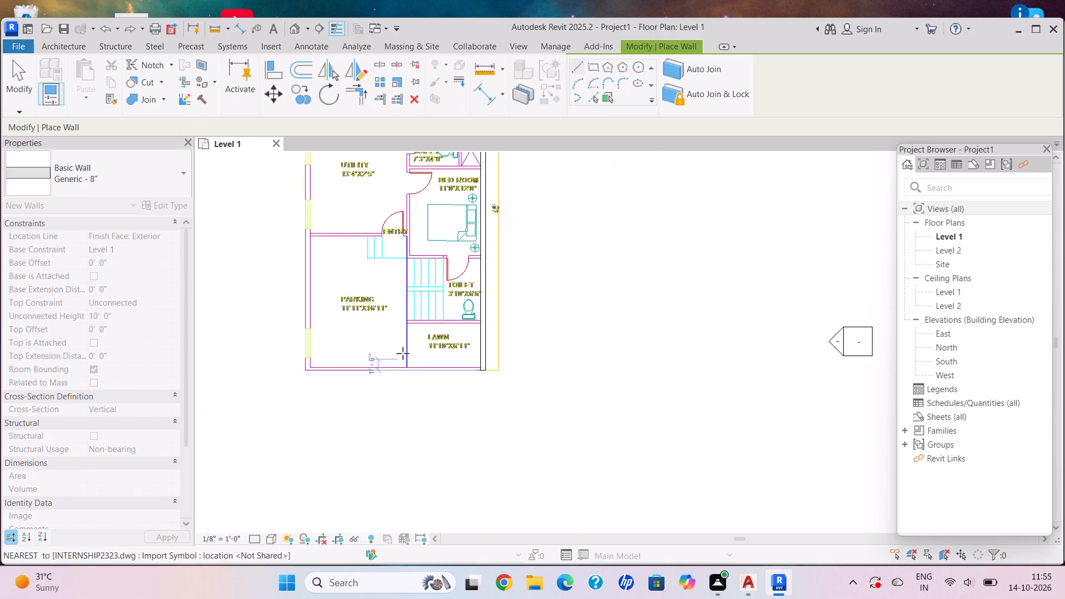
pyautogui.scroll(-4, 403, 353)
pyautogui.moveTo(396, 319); pyautogui.dragTo(460, 397, button='middle')
pyautogui.scroll(8, 378, 264)
pyautogui.moveTo(399, 201); pyautogui.dragTo(420, 405, button='middle')
pyautogui.scroll(2, 416, 301)
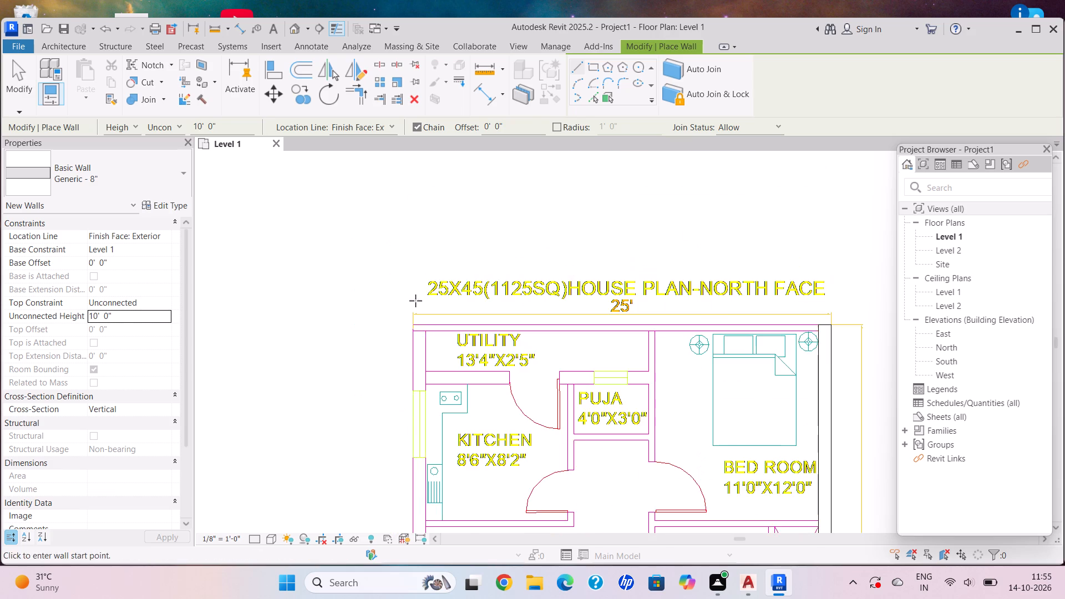
pyautogui.scroll(3, 415, 301)
pyautogui.click(410, 348)
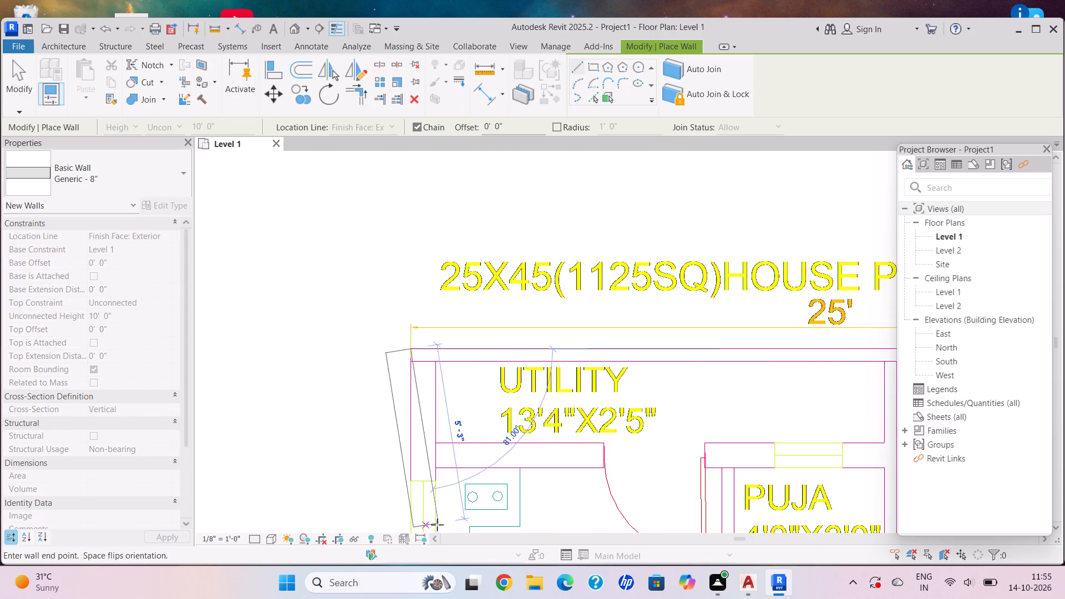
pyautogui.scroll(-1, 438, 521)
pyautogui.moveTo(431, 489); pyautogui.dragTo(394, 251, button='middle')
pyautogui.scroll(-1, 394, 251)
pyautogui.press('space')
pyautogui.scroll(-2, 375, 454)
pyautogui.moveTo(377, 425); pyautogui.dragTo(351, 252, button='middle')
pyautogui.scroll(-1, 349, 249)
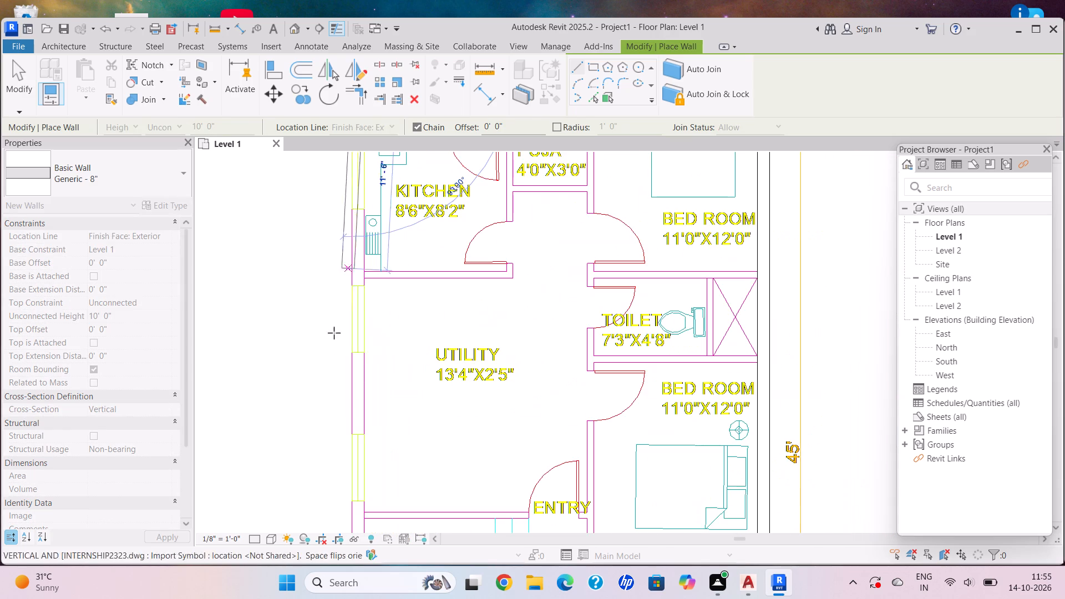
pyautogui.moveTo(342, 461); pyautogui.dragTo(366, 303, button='middle')
pyautogui.scroll(-2, 434, 470)
pyautogui.moveTo(421, 422); pyautogui.dragTo(407, 321, button='middle')
pyautogui.moveTo(401, 296); pyautogui.dragTo(399, 288, button='middle')
pyautogui.moveTo(417, 462); pyautogui.dragTo(410, 333, button='middle')
pyautogui.scroll(11, 380, 398)
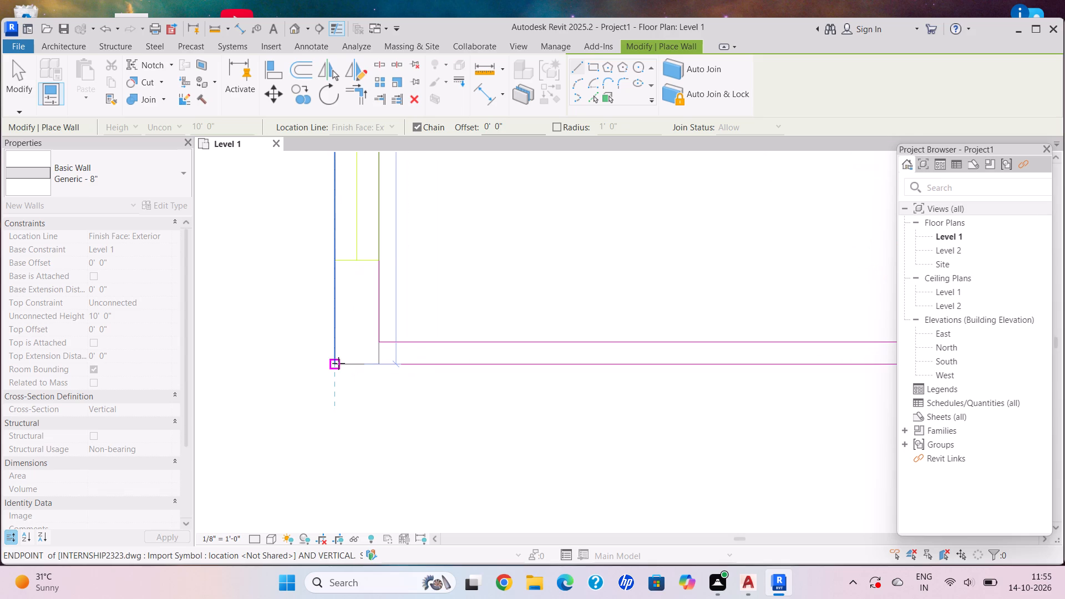
pyautogui.click(334, 363)
pyautogui.press('Escape')
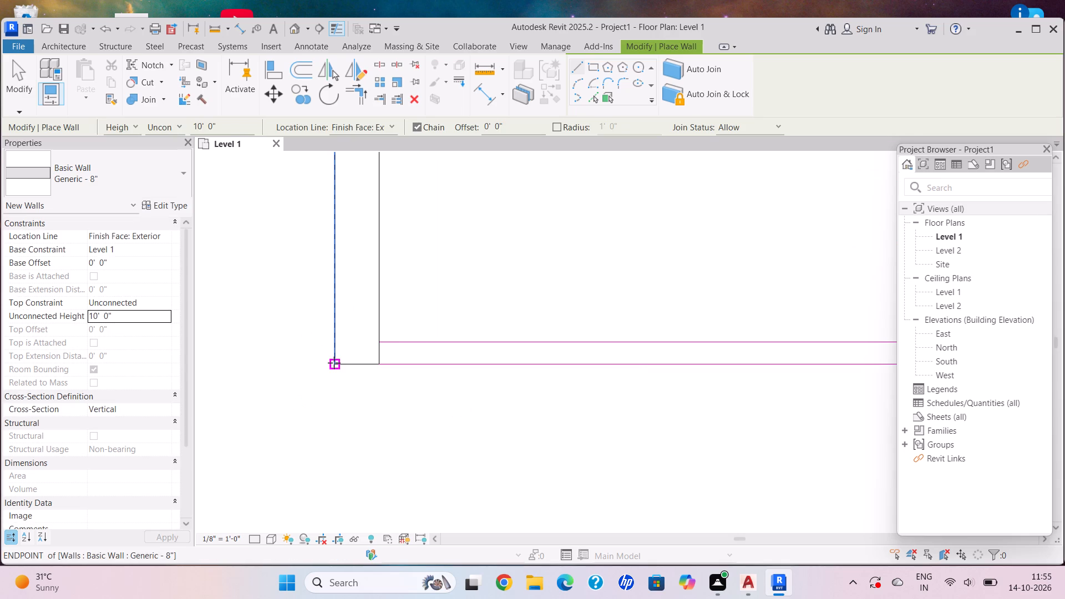
# Start an architectural wall of type Generic - 5" and set the type's structure layer thickness to 4.5".
pyautogui.scroll(-13, 362, 385)
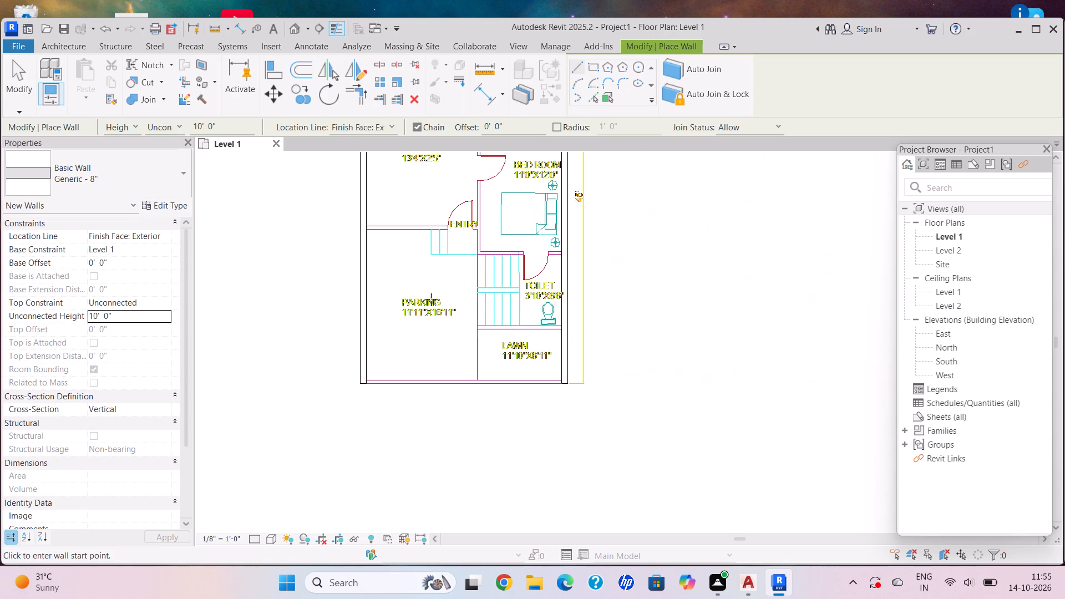
pyautogui.scroll(-2, 431, 299)
pyautogui.moveTo(430, 313); pyautogui.dragTo(442, 422, button='middle')
pyautogui.moveTo(505, 224); pyautogui.dragTo(463, 399, button='middle')
pyautogui.scroll(4, 447, 317)
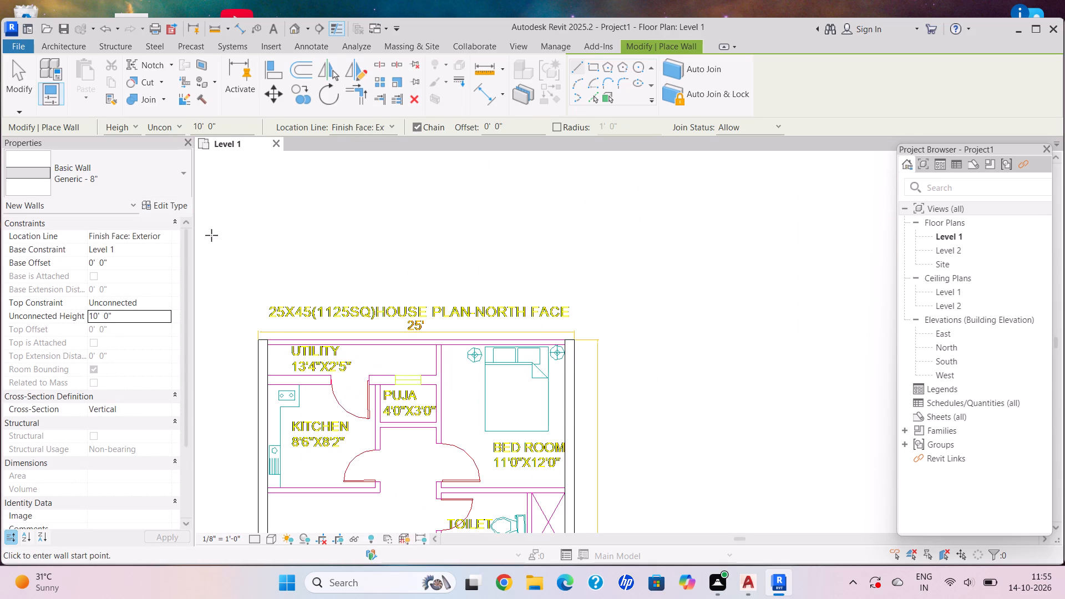
pyautogui.click(55, 46)
pyautogui.click(52, 94)
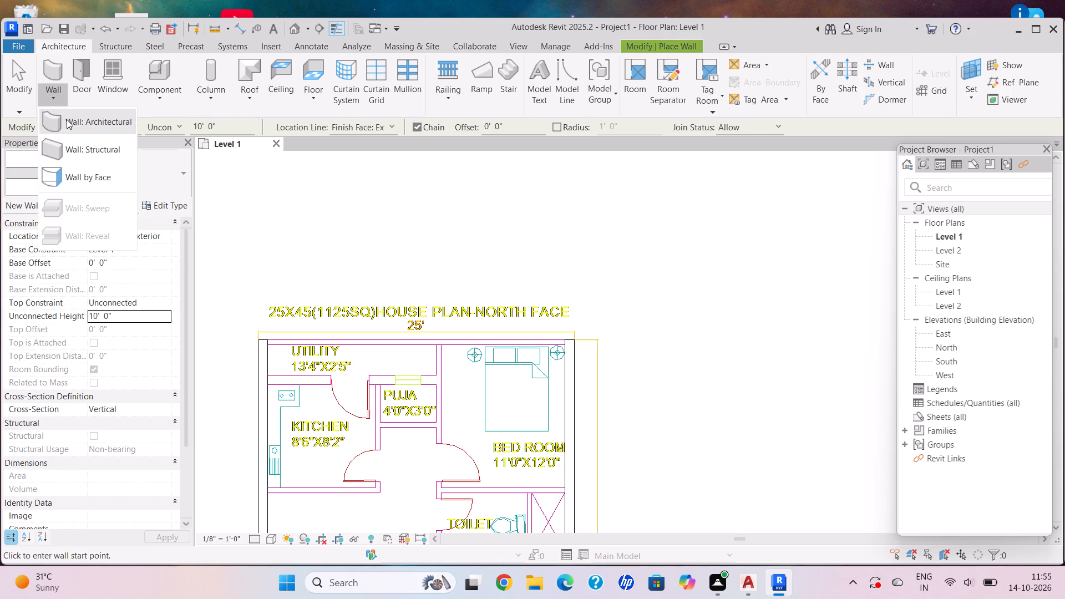
pyautogui.click(67, 119)
pyautogui.click(78, 171)
pyautogui.scroll(3, 81, 318)
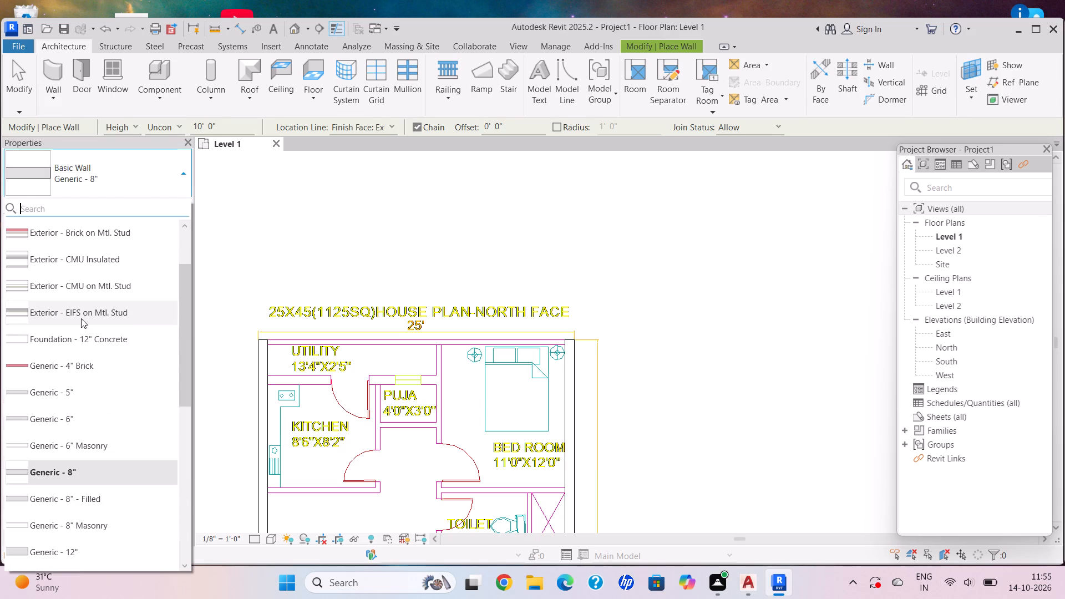
pyautogui.click(77, 393)
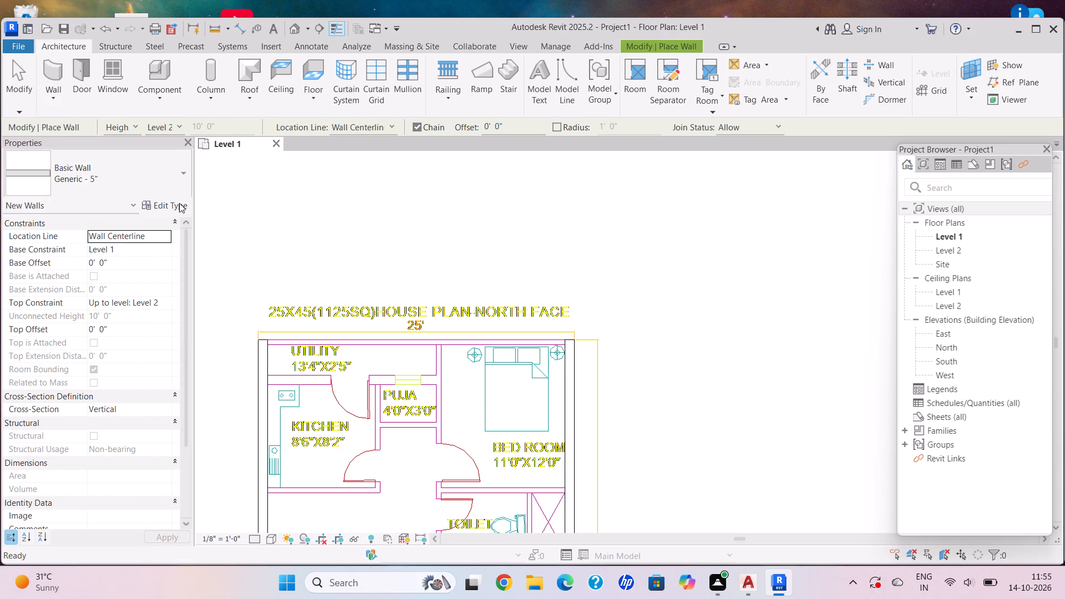
pyautogui.click(179, 203)
pyautogui.click(772, 211)
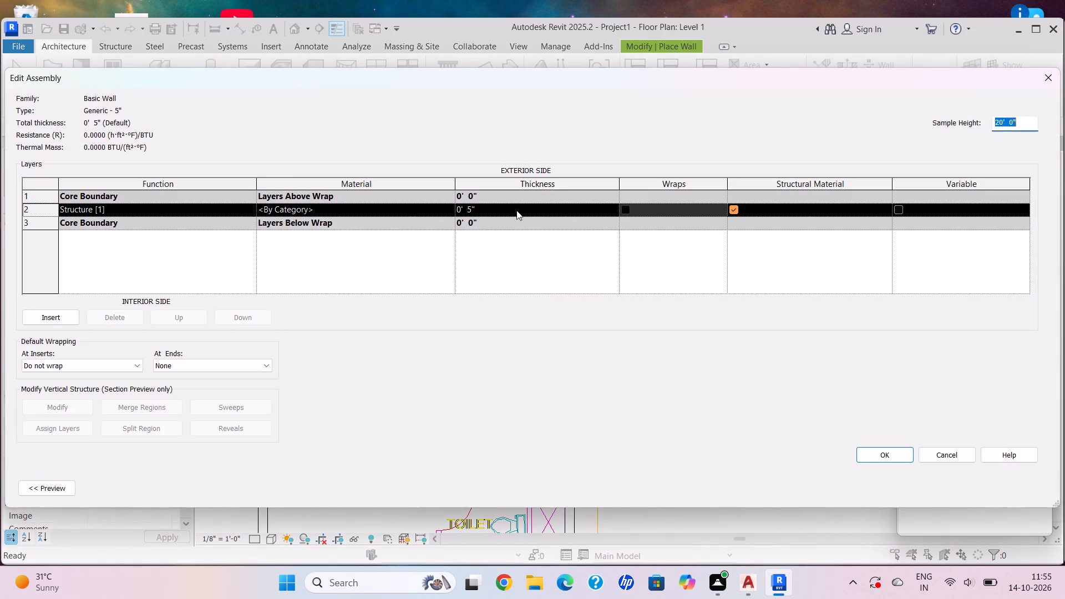
pyautogui.click(516, 204)
pyautogui.press('BackSpace')
pyautogui.write('4.5"')
pyautogui.press('Return')
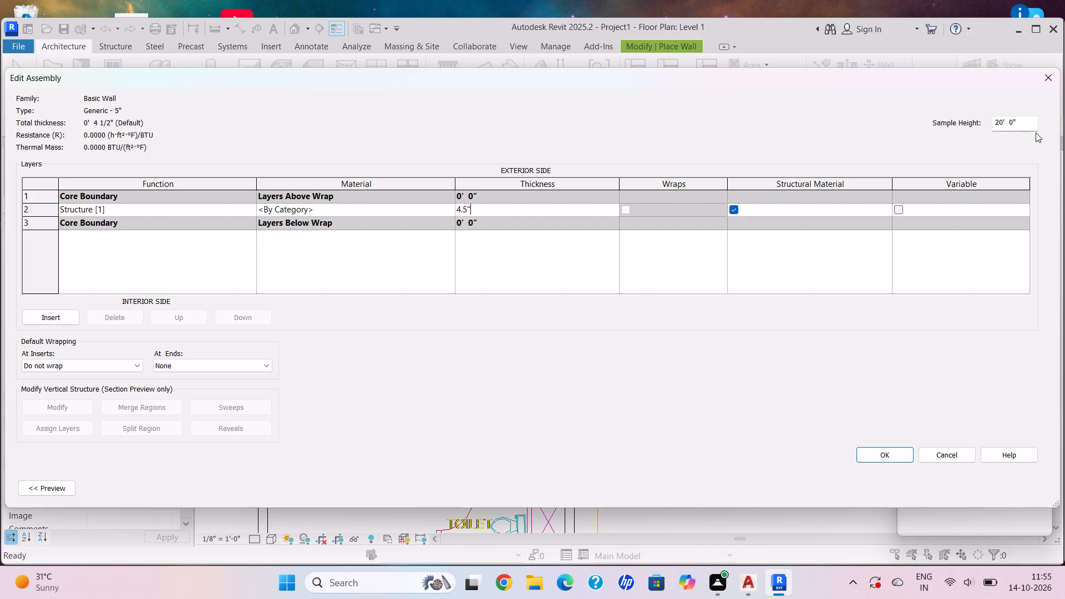
# Set the Generic - 5" wall assembly's sample height to 10' and accept the wall type changes.
pyautogui.click(1018, 125)
pyautogui.press('BackSpace')
pyautogui.press('BackSpace')
pyautogui.press('BackSpace')
pyautogui.press('BackSpace')
pyautogui.press('BackSpace')
pyautogui.press('BackSpace')
pyautogui.press('BackSpace')
pyautogui.press('BackSpace')
pyautogui.press('BackSpace')
pyautogui.press('BackSpace')
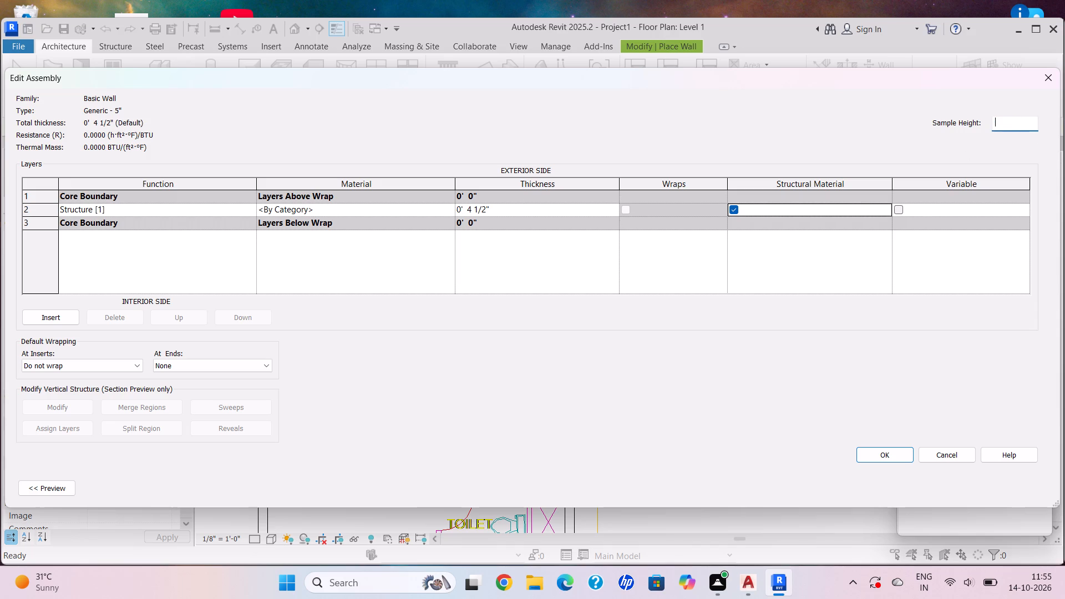
pyautogui.write("10'")
pyautogui.press('Return')
pyautogui.click(889, 450)
pyautogui.click(1016, 492)
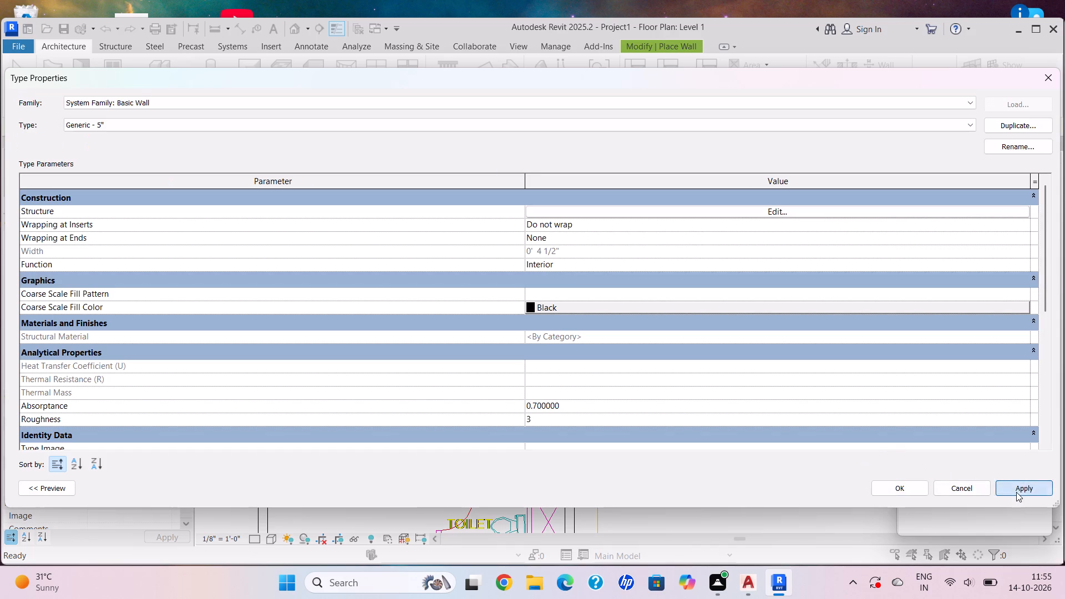
pyautogui.click(896, 487)
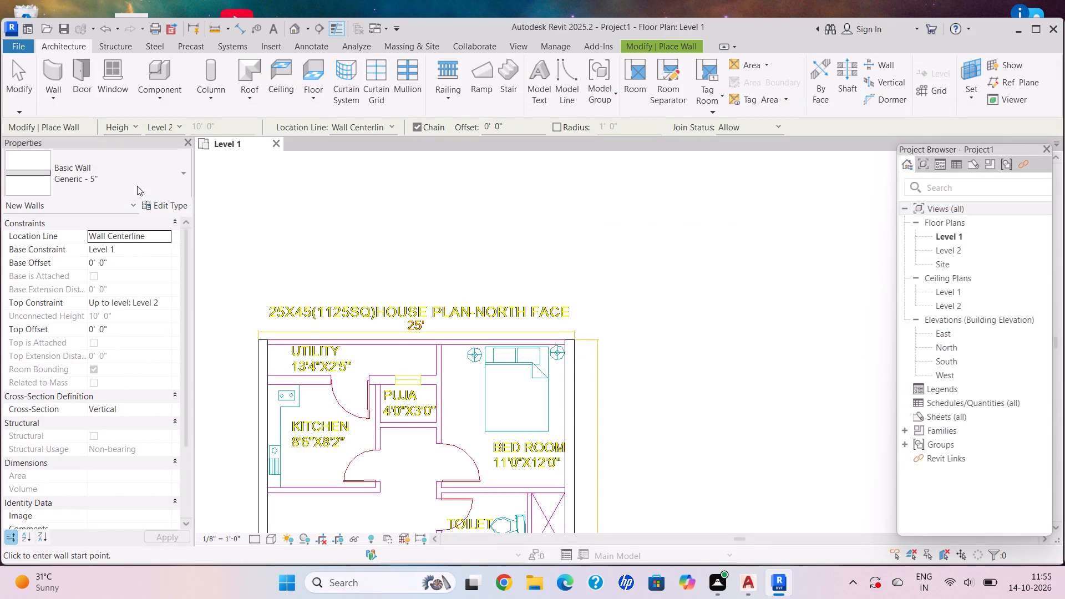
# Set the location line to Finish Face: Exterior and trace the north wall in Generic - 5" between the side walls' inner faces.
pyautogui.click(168, 231)
pyautogui.click(155, 266)
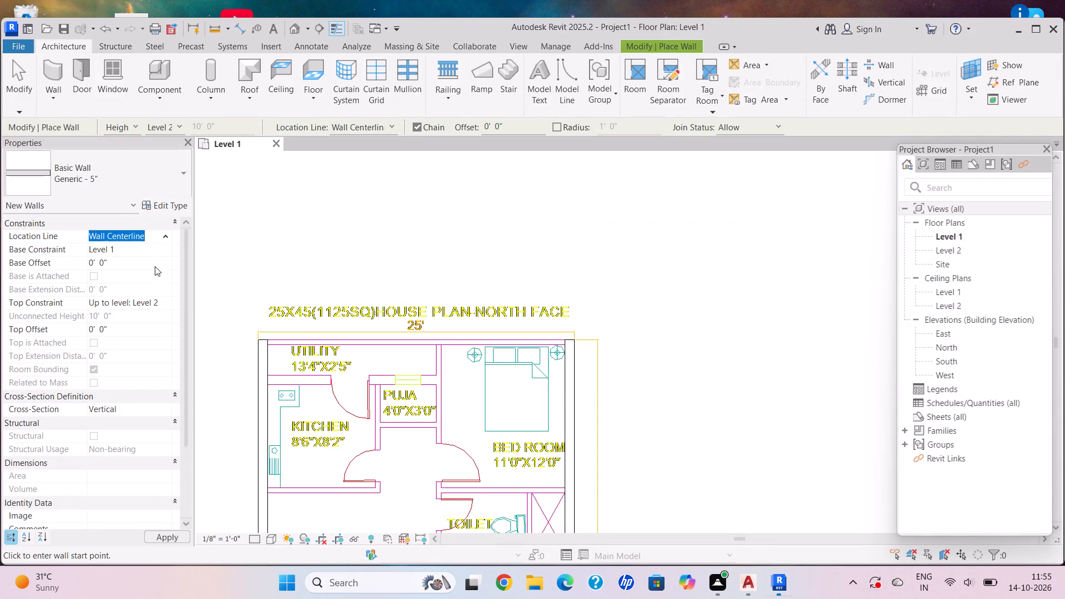
pyautogui.scroll(15, 281, 349)
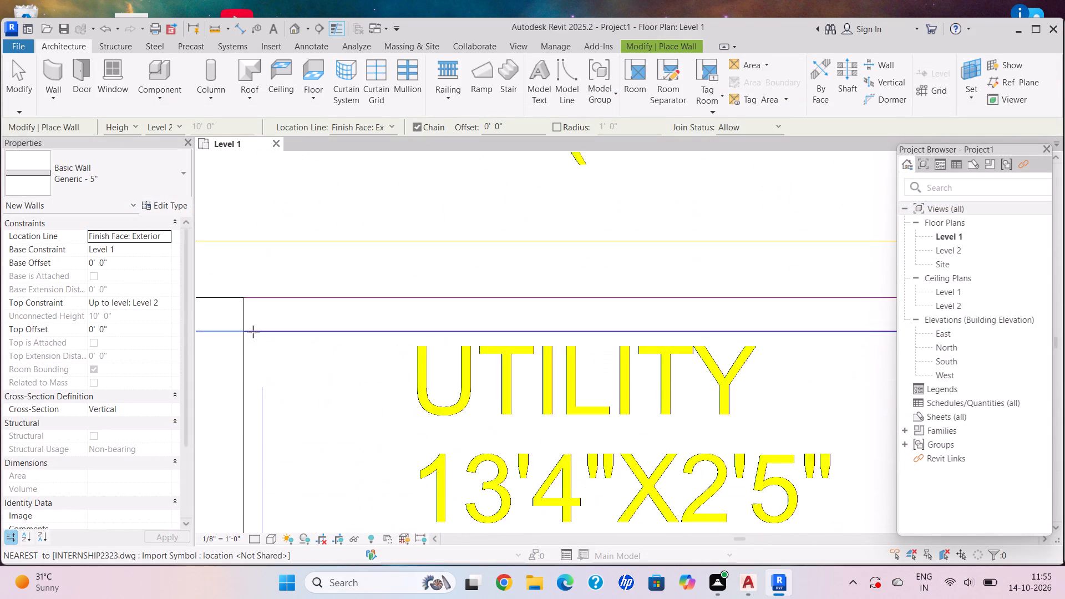
pyautogui.click(243, 292)
pyautogui.scroll(-4, 770, 318)
pyautogui.moveTo(749, 309); pyautogui.dragTo(716, 298, button='middle')
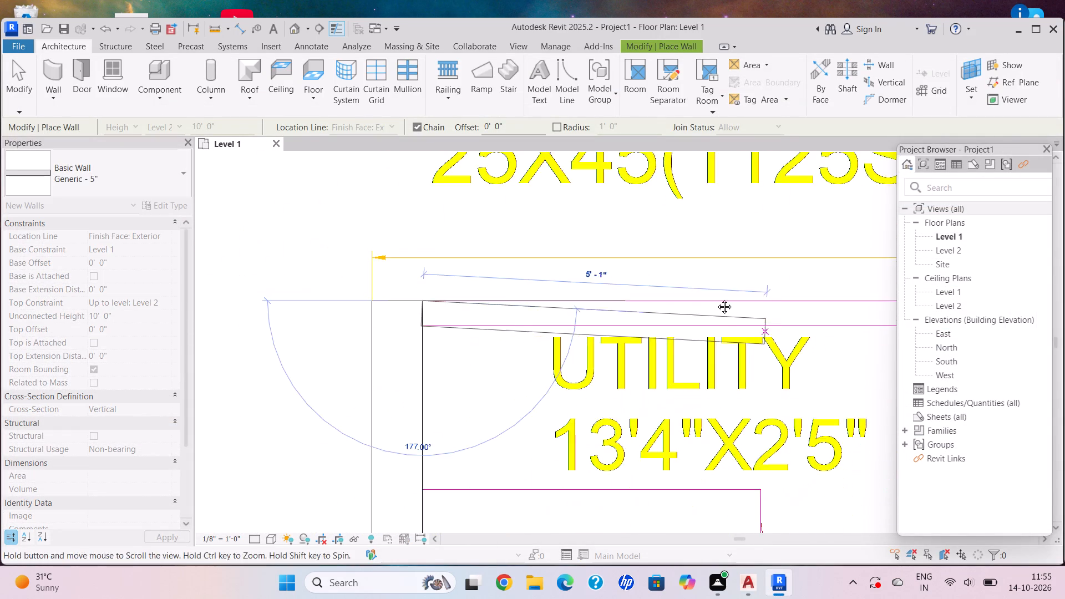
pyautogui.moveTo(716, 298); pyautogui.dragTo(716, 298, button='middle')
pyautogui.scroll(-3, 724, 298)
pyautogui.moveTo(724, 298); pyautogui.dragTo(596, 271, button='middle')
pyautogui.moveTo(726, 273); pyautogui.dragTo(358, 185, button='middle')
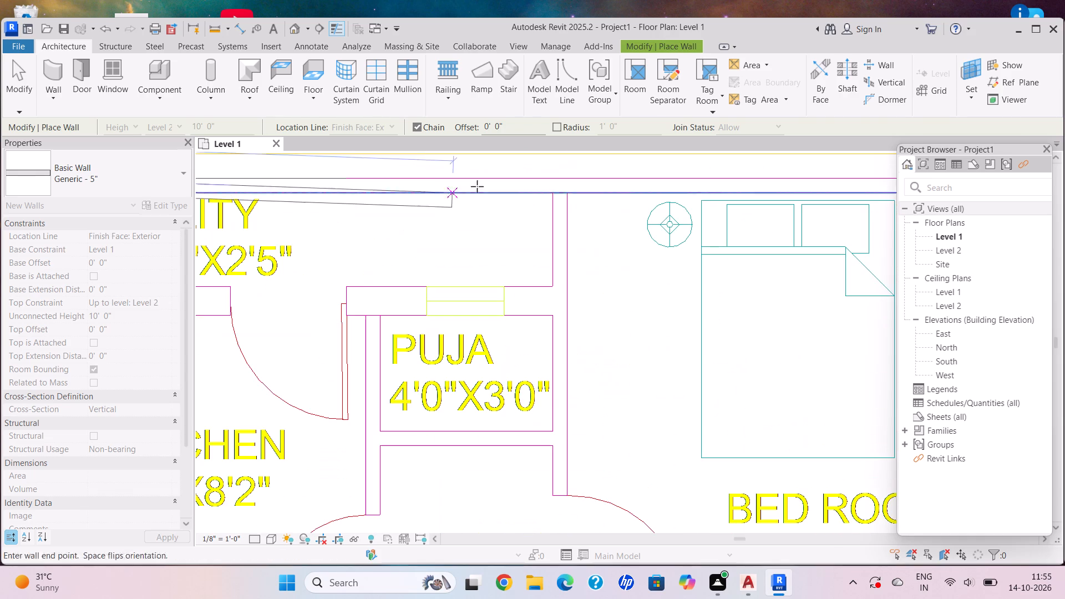
pyautogui.scroll(-1, 557, 180)
pyautogui.moveTo(547, 180); pyautogui.dragTo(421, 180, button='middle')
pyautogui.middleClick(344, 180)
pyautogui.scroll(7, 765, 183)
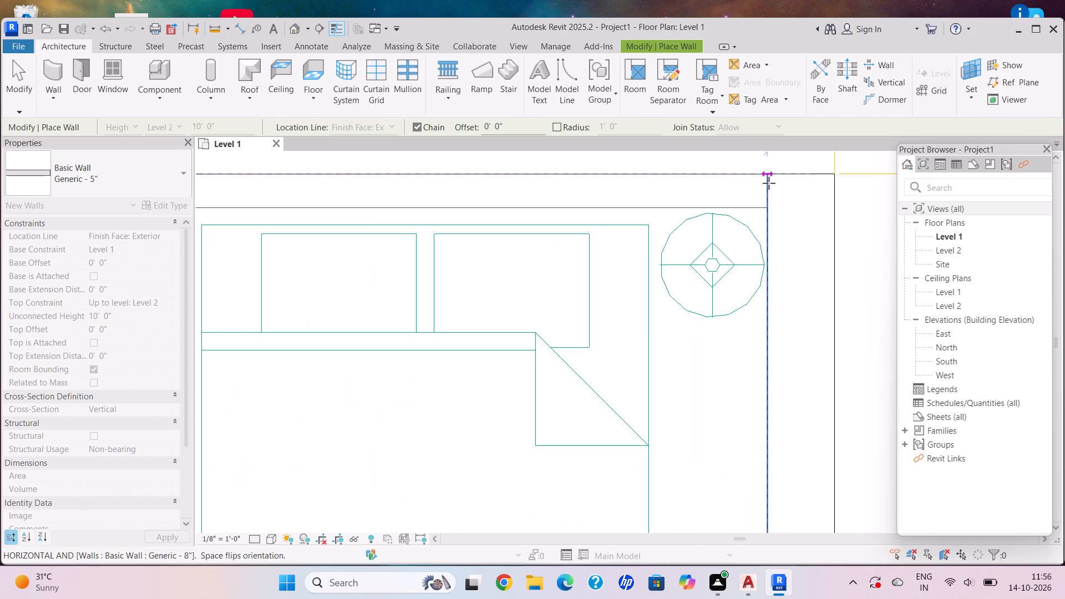
pyautogui.click(765, 173)
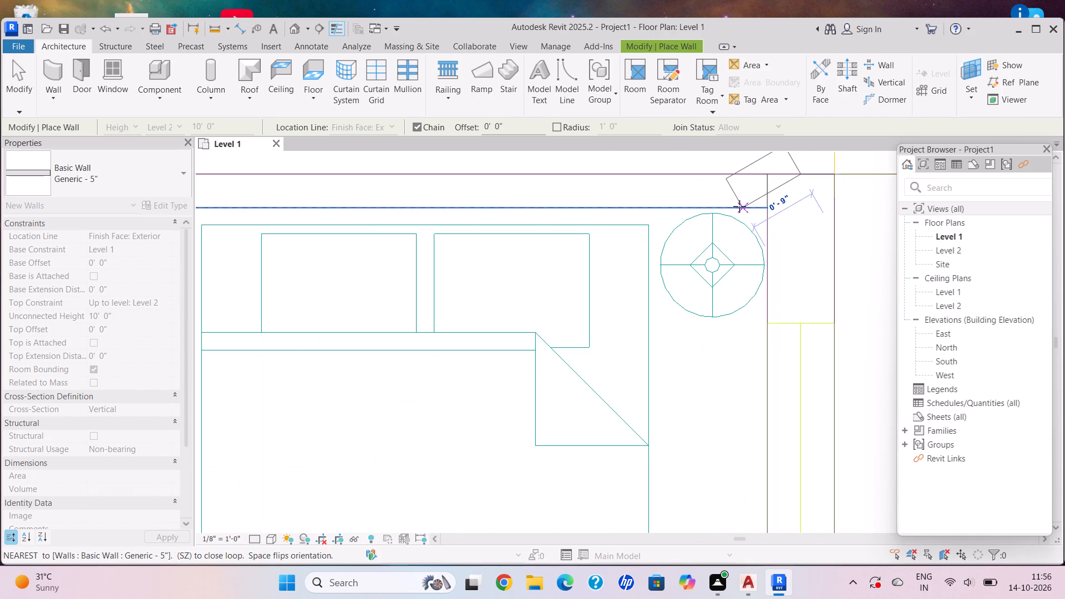
pyautogui.press('Escape')
# Trace the south wall along the parking and lawn in Generic - 5", from the west wall's inner face to the east wall's.
pyautogui.scroll(-8, 718, 318)
pyautogui.moveTo(720, 322); pyautogui.dragTo(728, 288, button='middle')
pyautogui.scroll(-8, 728, 359)
pyautogui.moveTo(707, 329); pyautogui.dragTo(374, 35, button='middle')
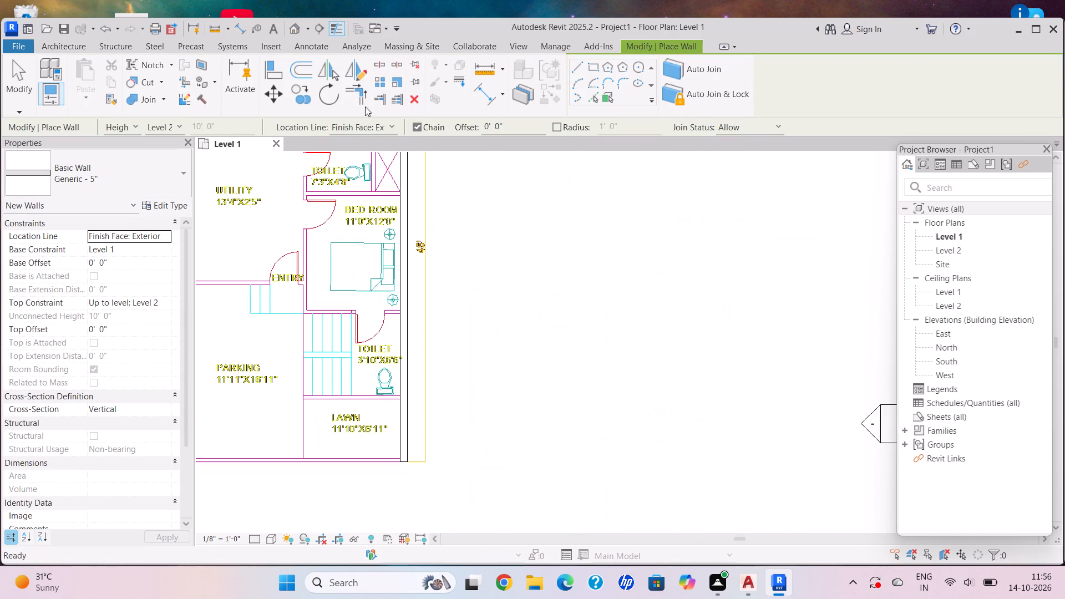
pyautogui.moveTo(340, 269); pyautogui.dragTo(536, 215, button='middle')
pyautogui.scroll(14, 386, 418)
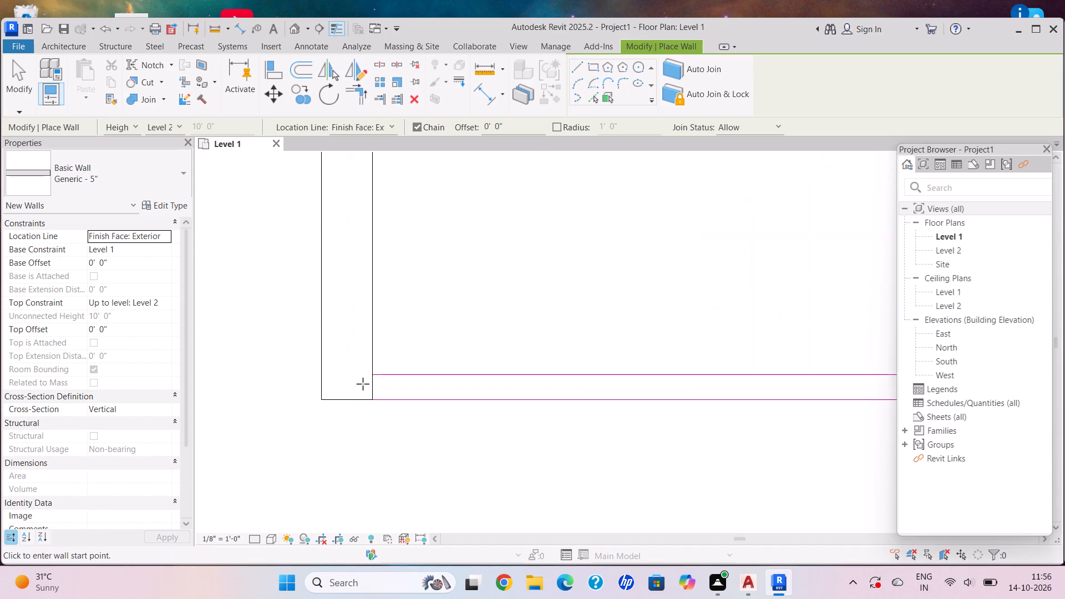
pyautogui.scroll(5, 363, 384)
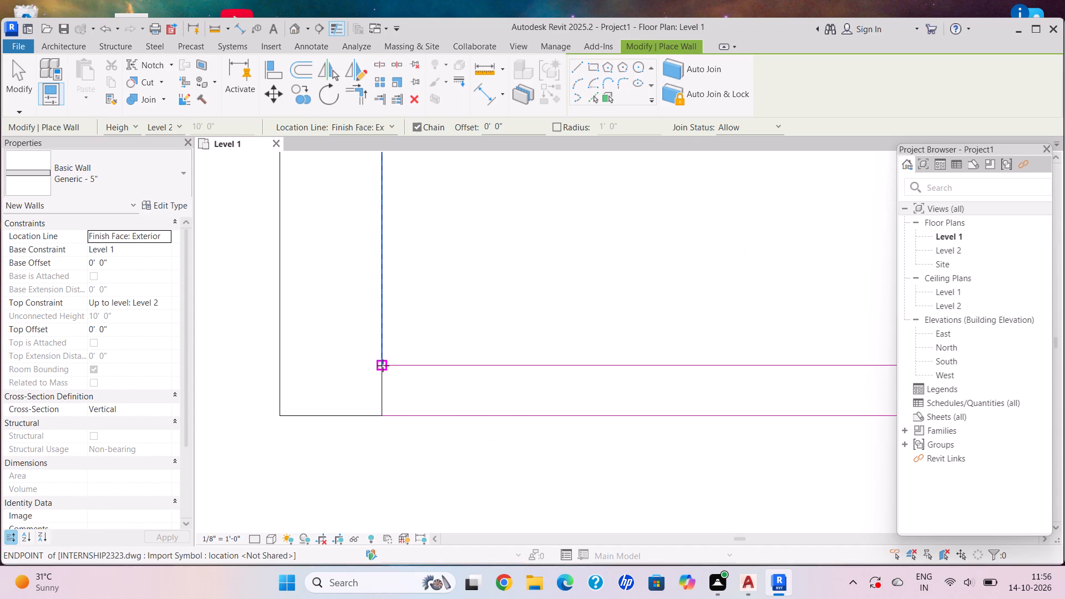
pyautogui.click(383, 366)
pyautogui.scroll(-2, 626, 385)
pyautogui.moveTo(620, 380); pyautogui.dragTo(487, 356, button='middle')
pyautogui.scroll(-2, 509, 359)
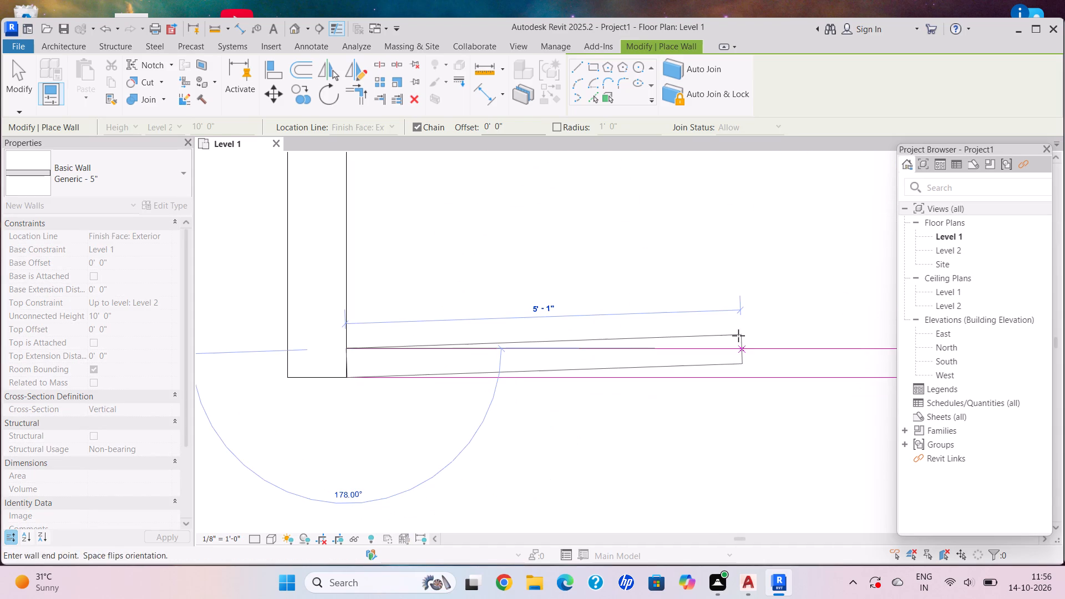
pyautogui.moveTo(738, 336); pyautogui.dragTo(596, 336, button='middle')
pyautogui.scroll(-2, 650, 345)
pyautogui.moveTo(666, 348); pyautogui.dragTo(413, 324, button='middle')
pyautogui.moveTo(656, 356); pyautogui.dragTo(333, 322, button='middle')
pyautogui.moveTo(322, 325); pyautogui.dragTo(317, 326, button='middle')
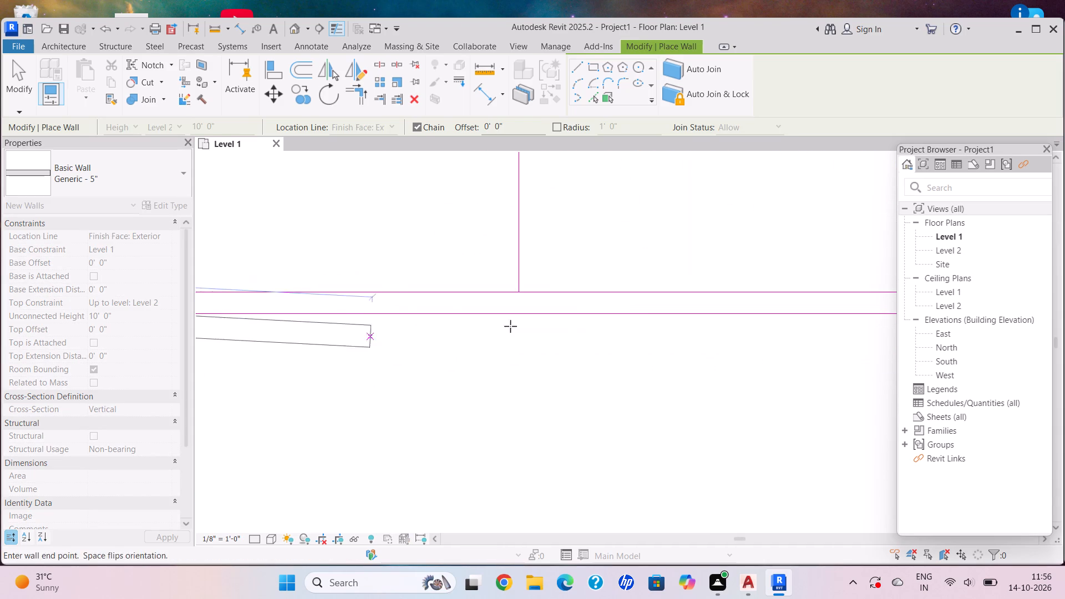
pyautogui.scroll(-3, 642, 314)
pyautogui.moveTo(638, 308); pyautogui.dragTo(358, 319, button='middle')
pyautogui.scroll(7, 676, 316)
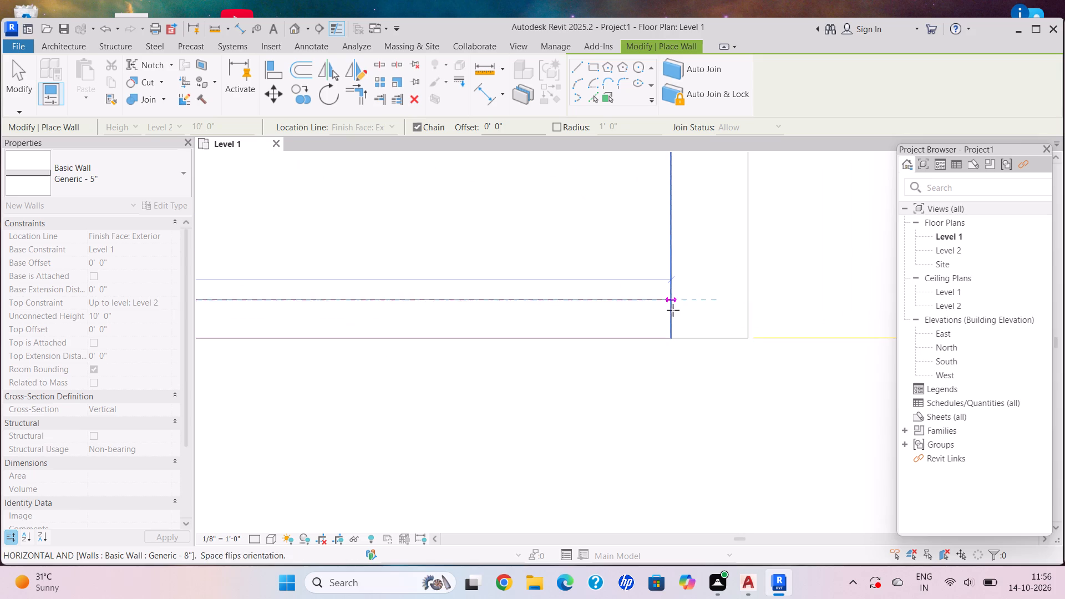
pyautogui.click(672, 302)
pyautogui.press('Escape')
# Trace the long central partition along its east face from the north wall beside the puja down to the southern bedroom's southwest corner.
pyautogui.scroll(-14, 626, 299)
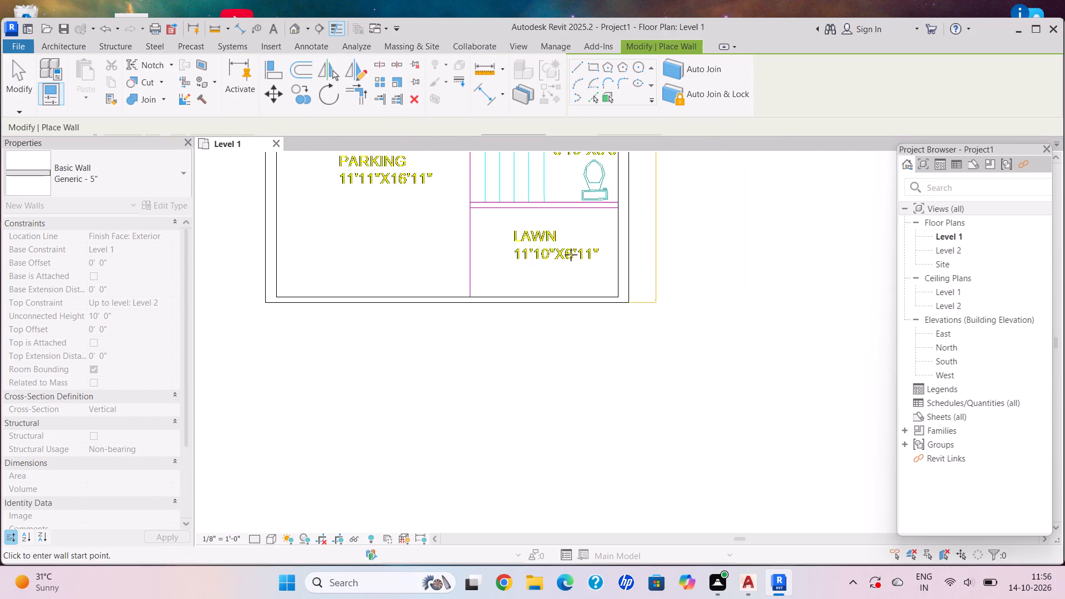
pyautogui.scroll(-4, 571, 255)
pyautogui.moveTo(549, 231); pyautogui.dragTo(601, 423, button='middle')
pyautogui.moveTo(511, 249); pyautogui.dragTo(510, 389, button='middle')
pyautogui.scroll(5, 499, 296)
pyautogui.moveTo(532, 264); pyautogui.dragTo(522, 342, button='middle')
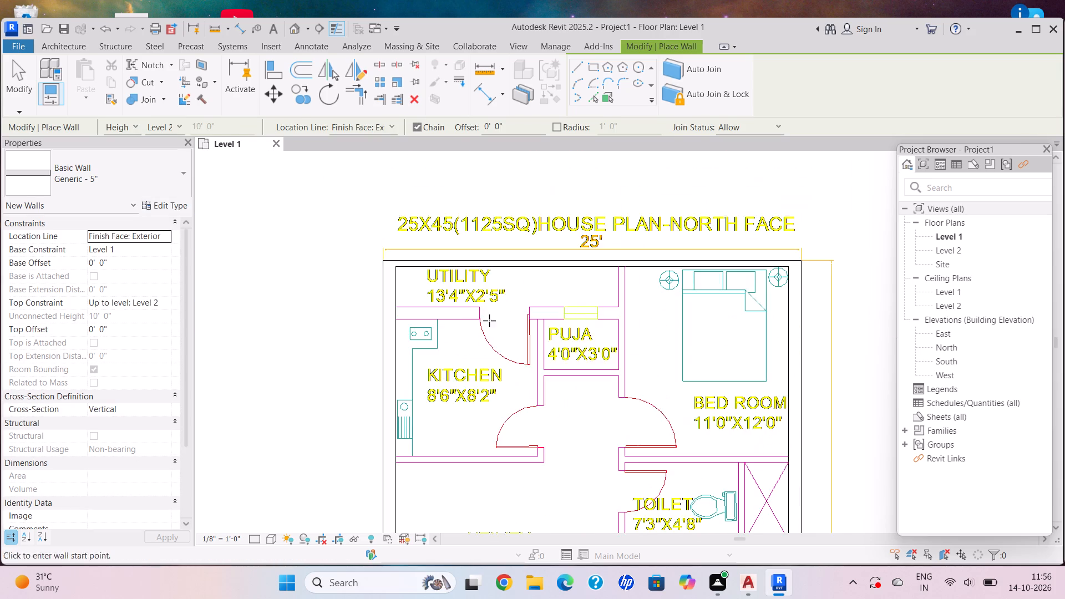
pyautogui.scroll(9, 423, 301)
pyautogui.scroll(-6, 750, 388)
pyautogui.moveTo(722, 373); pyautogui.dragTo(494, 225, button='middle')
pyautogui.moveTo(658, 260); pyautogui.dragTo(564, 329, button='middle')
pyautogui.scroll(3, 666, 253)
pyautogui.scroll(8, 565, 183)
pyautogui.click(573, 206)
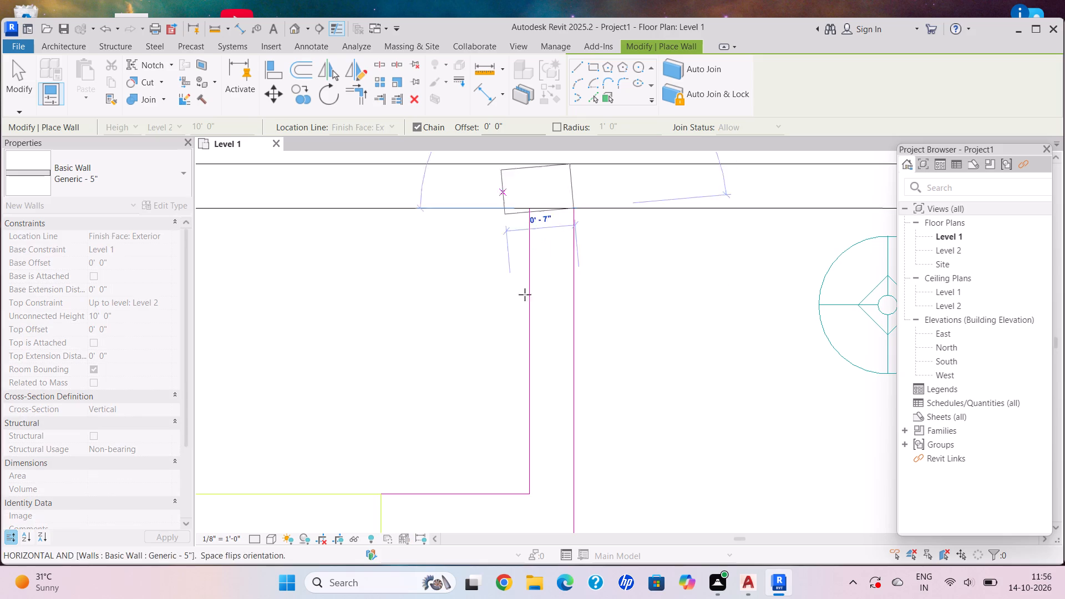
pyautogui.scroll(-5, 645, 478)
pyautogui.moveTo(641, 465); pyautogui.dragTo(584, 210, button='middle')
pyautogui.scroll(-3, 580, 448)
pyautogui.moveTo(549, 343); pyautogui.dragTo(530, 274, button='middle')
pyautogui.middleClick(520, 232)
pyautogui.moveTo(560, 450); pyautogui.dragTo(544, 384, button='middle')
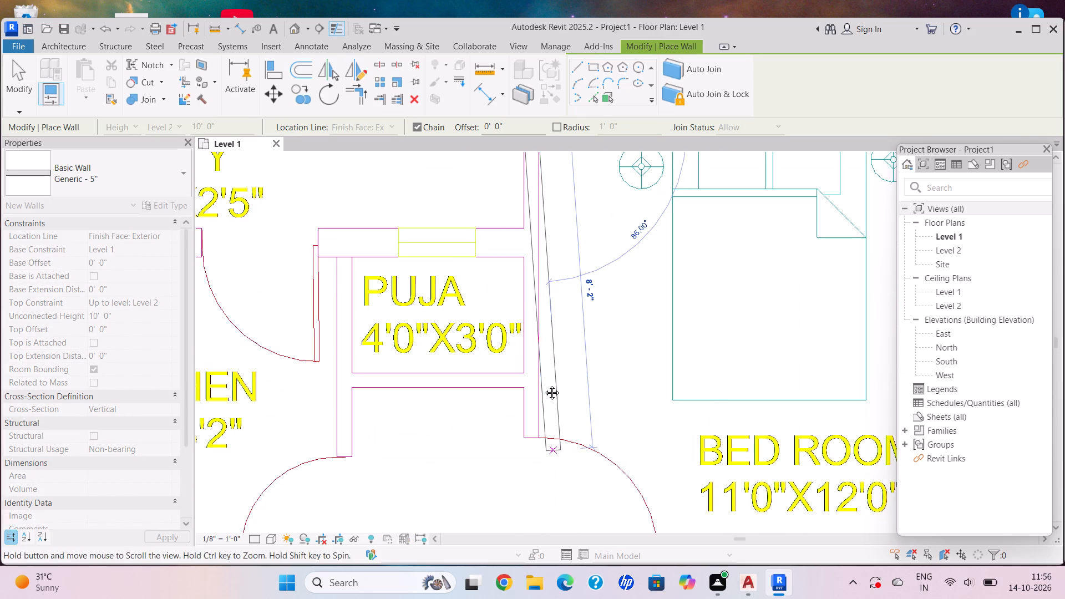
pyautogui.moveTo(544, 384); pyautogui.dragTo(499, 216, button='middle')
pyautogui.moveTo(484, 360); pyautogui.dragTo(488, 235, button='middle')
pyautogui.moveTo(488, 381); pyautogui.dragTo(508, 277, button='middle')
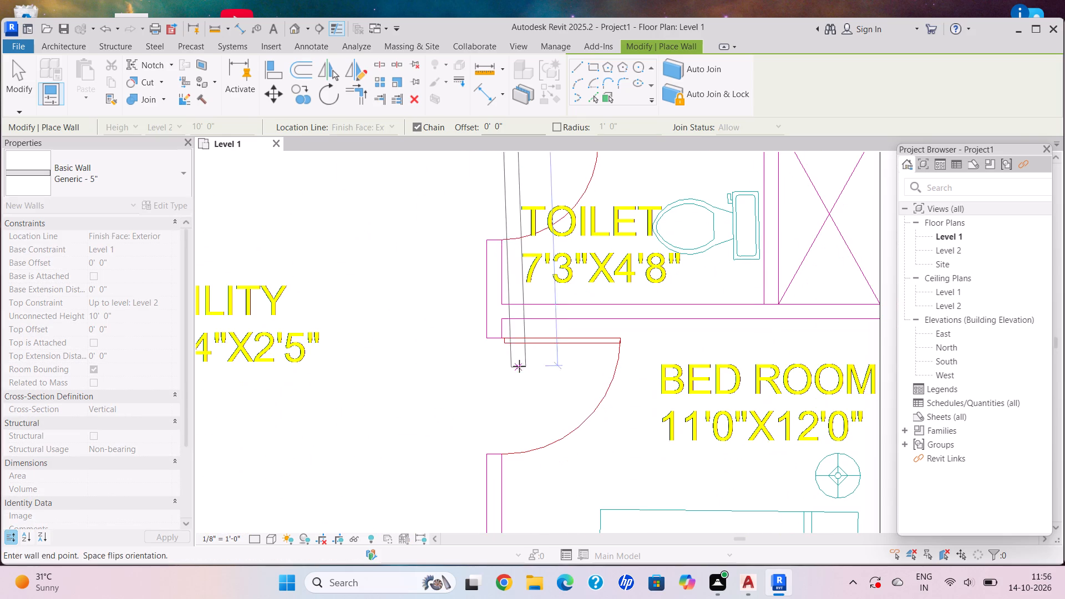
pyautogui.moveTo(506, 267); pyautogui.dragTo(507, 236, button='middle')
pyautogui.moveTo(510, 385); pyautogui.dragTo(510, 268, button='middle')
pyautogui.moveTo(495, 385); pyautogui.dragTo(513, 265, button='middle')
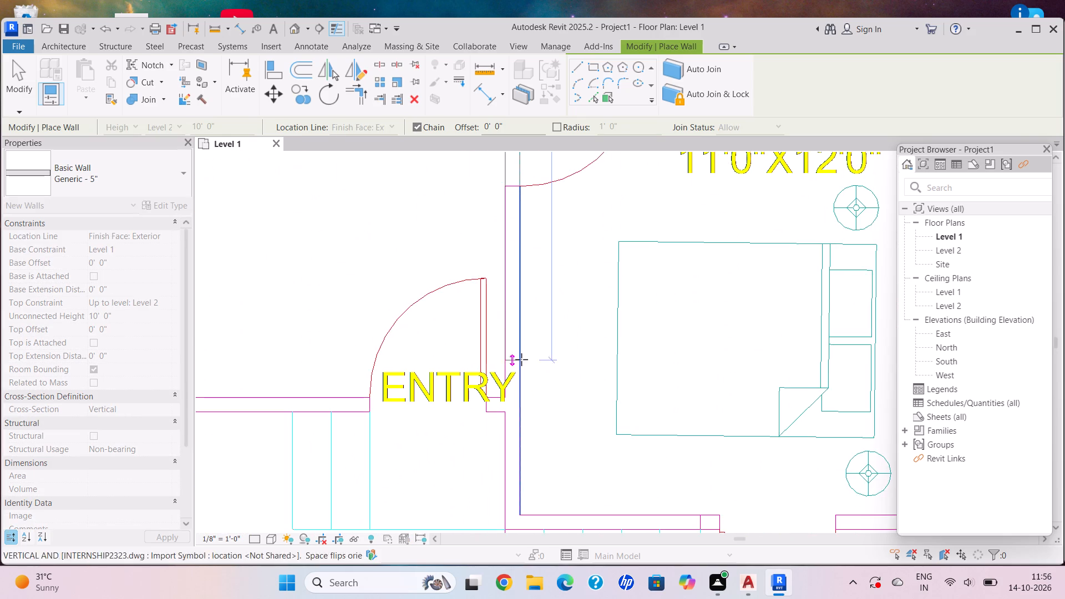
pyautogui.moveTo(521, 354); pyautogui.dragTo(509, 190, button='middle')
pyautogui.moveTo(475, 343); pyautogui.dragTo(485, 262, button='middle')
pyautogui.scroll(5, 515, 280)
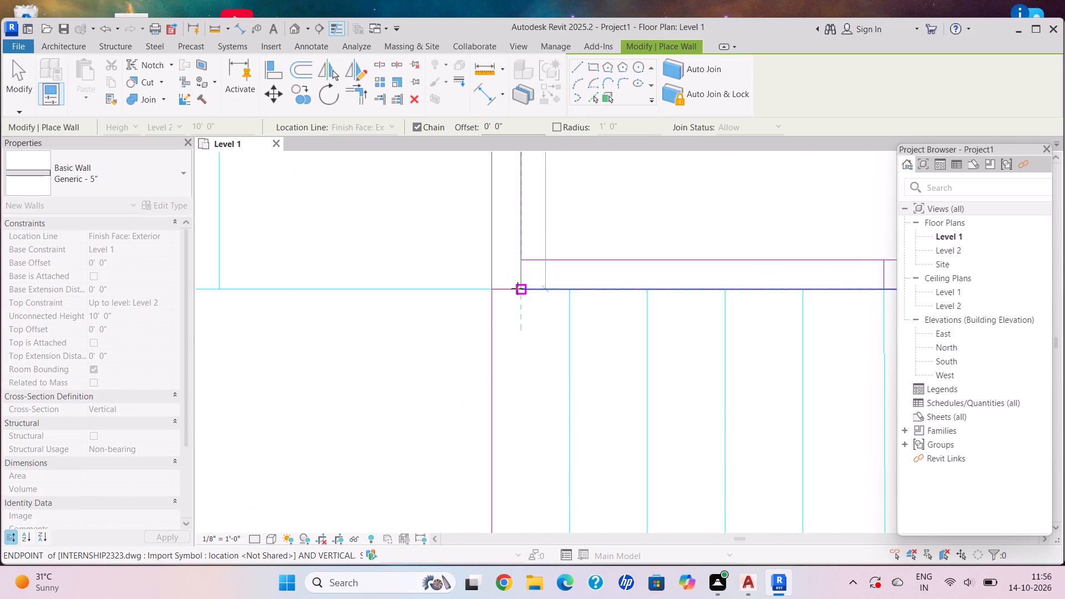
pyautogui.click(521, 288)
# Continue the wall east along the southern bedroom's south side to the east exterior wall, flipped so its thickness lies to the north.
pyautogui.scroll(-2, 807, 285)
pyautogui.moveTo(804, 286); pyautogui.dragTo(501, 285, button='middle')
pyautogui.press('space')
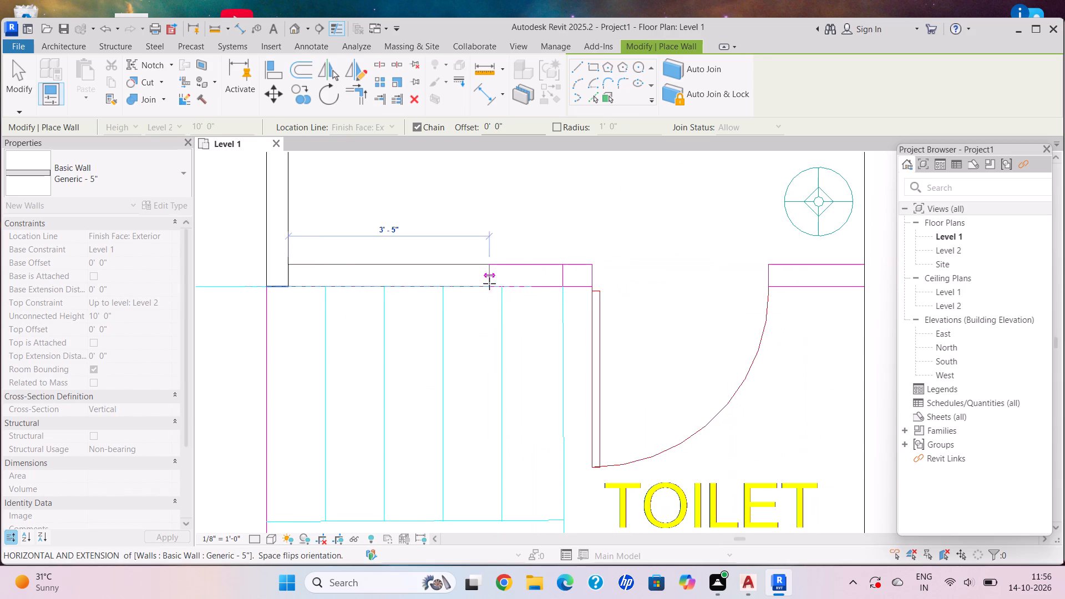
pyautogui.scroll(-1, 612, 302)
pyautogui.moveTo(619, 275); pyautogui.dragTo(623, 259, button='middle')
pyautogui.scroll(-2, 672, 258)
pyautogui.moveTo(665, 262); pyautogui.dragTo(453, 287, button='middle')
pyautogui.scroll(7, 574, 287)
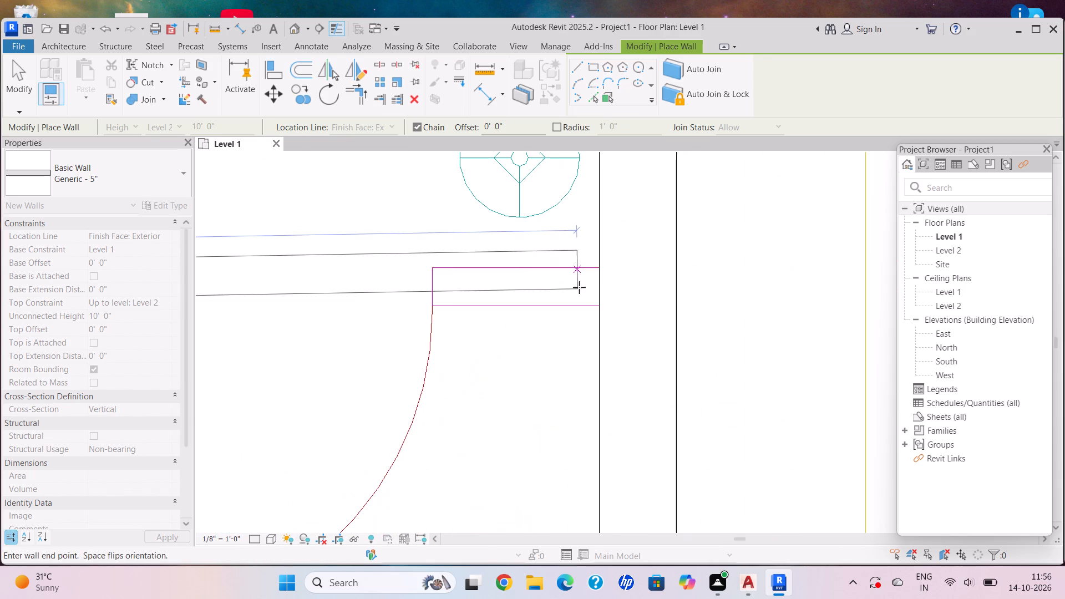
pyautogui.click(600, 307)
pyautogui.press('Escape')
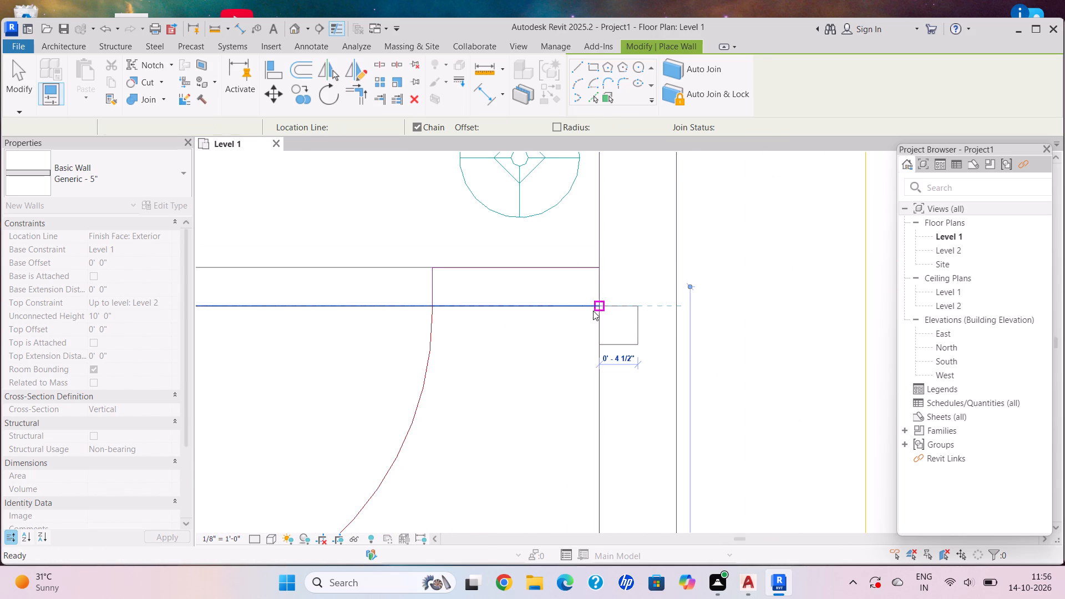
# Trace the wall above the parking from the west wall to the entry door's jamb, and on to the central partition.
pyautogui.scroll(-12, 574, 322)
pyautogui.scroll(-8, 517, 246)
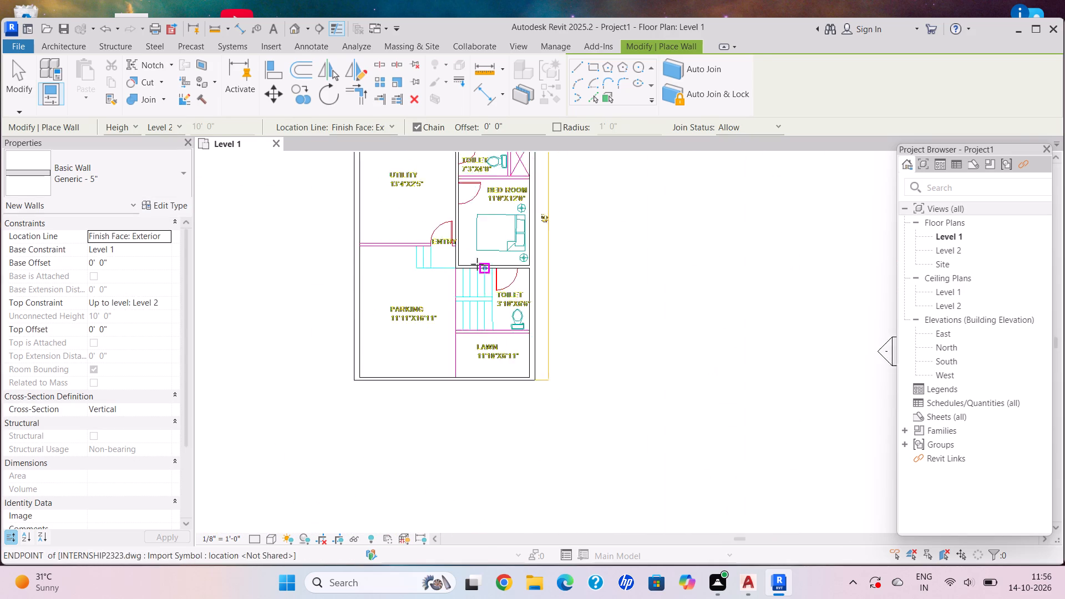
pyautogui.scroll(-3, 477, 264)
pyautogui.moveTo(494, 338); pyautogui.dragTo(494, 361, button='middle')
pyautogui.scroll(3, 500, 312)
pyautogui.scroll(9, 364, 258)
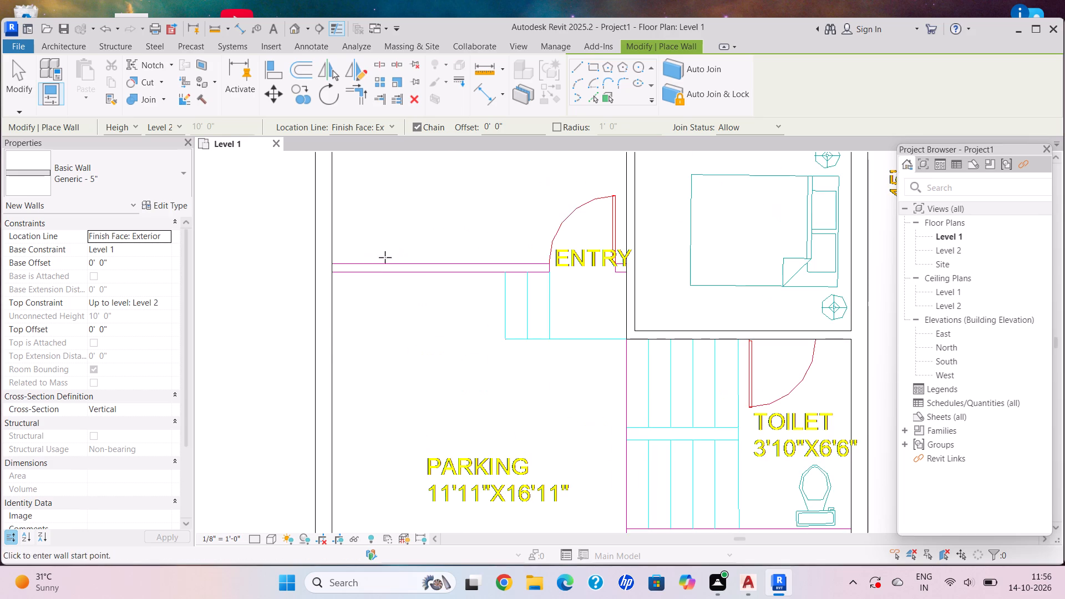
pyautogui.scroll(6, 355, 260)
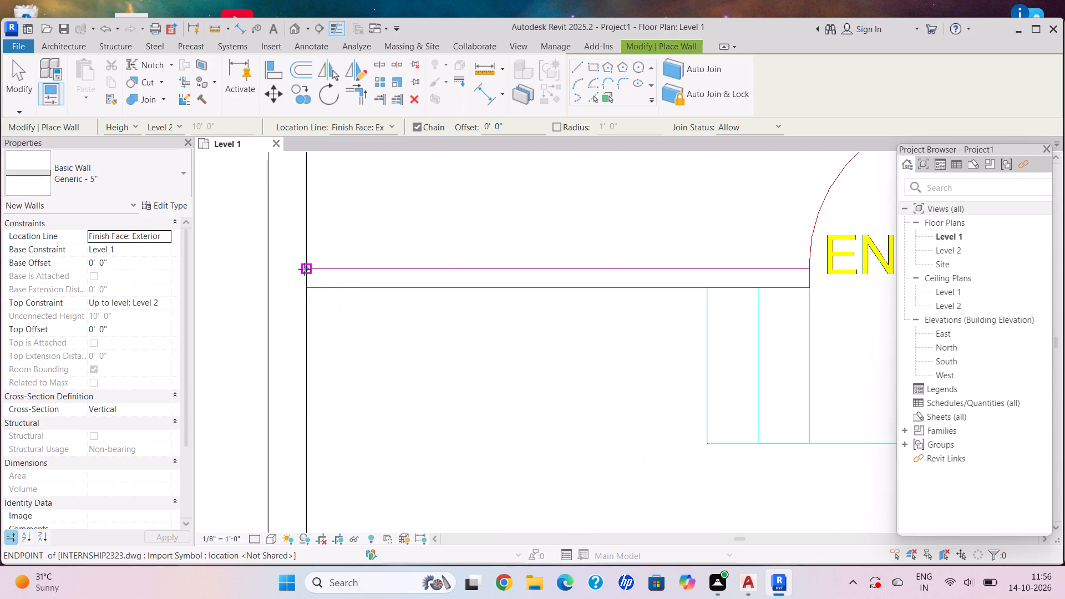
pyautogui.click(305, 269)
pyautogui.scroll(-2, 718, 231)
pyautogui.moveTo(687, 237); pyautogui.dragTo(480, 263, button='middle')
pyautogui.scroll(6, 602, 294)
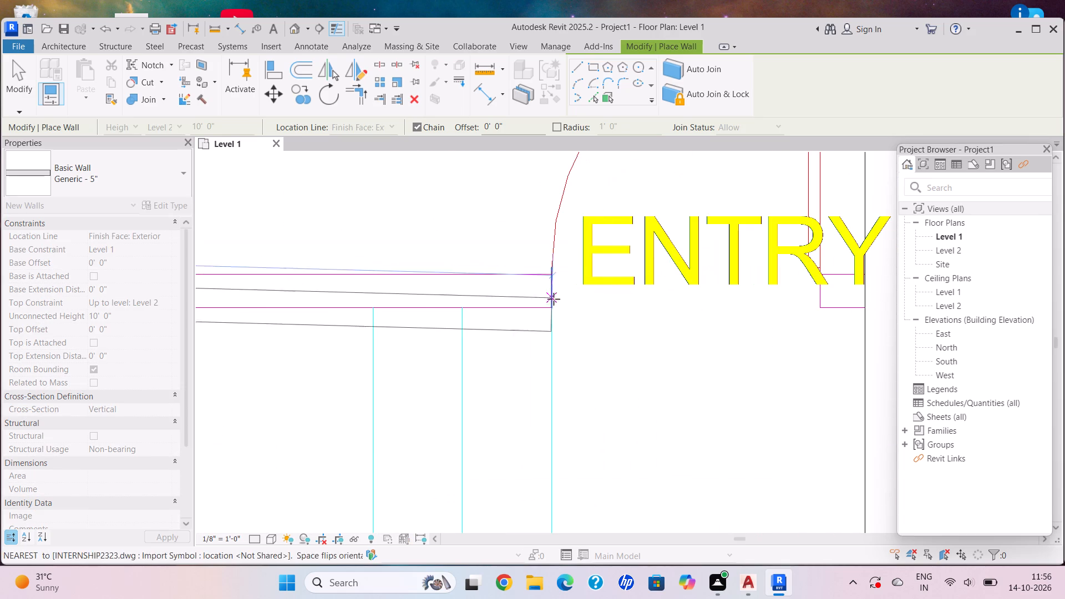
pyautogui.click(552, 275)
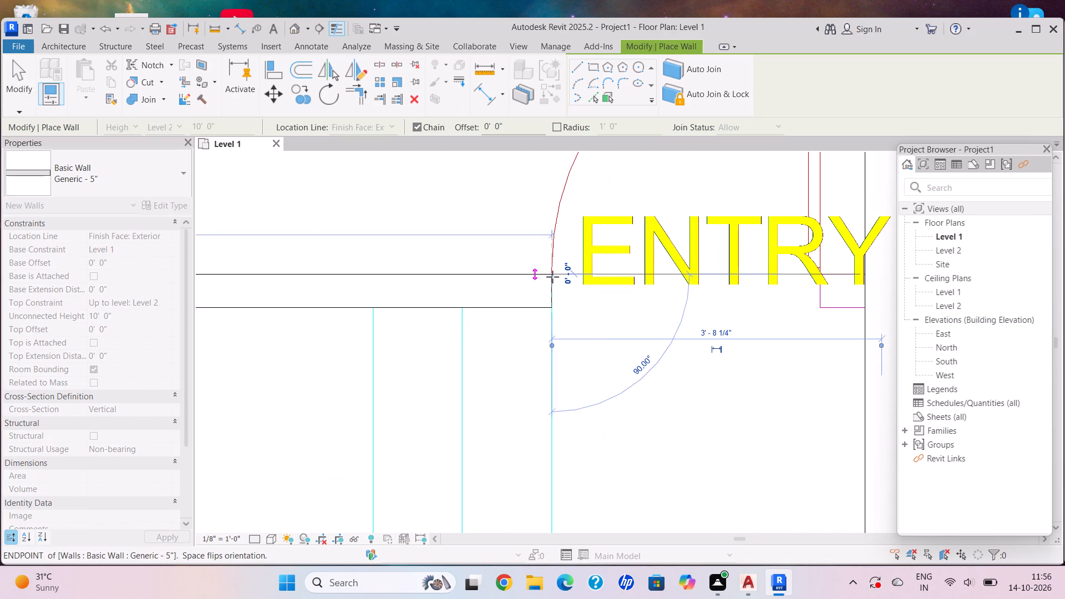
pyautogui.click(866, 277)
pyautogui.press('Escape')
# Trace the kitchen's south wall from the west exterior wall's inner face to the west face of the central partition.
pyautogui.scroll(-17, 603, 376)
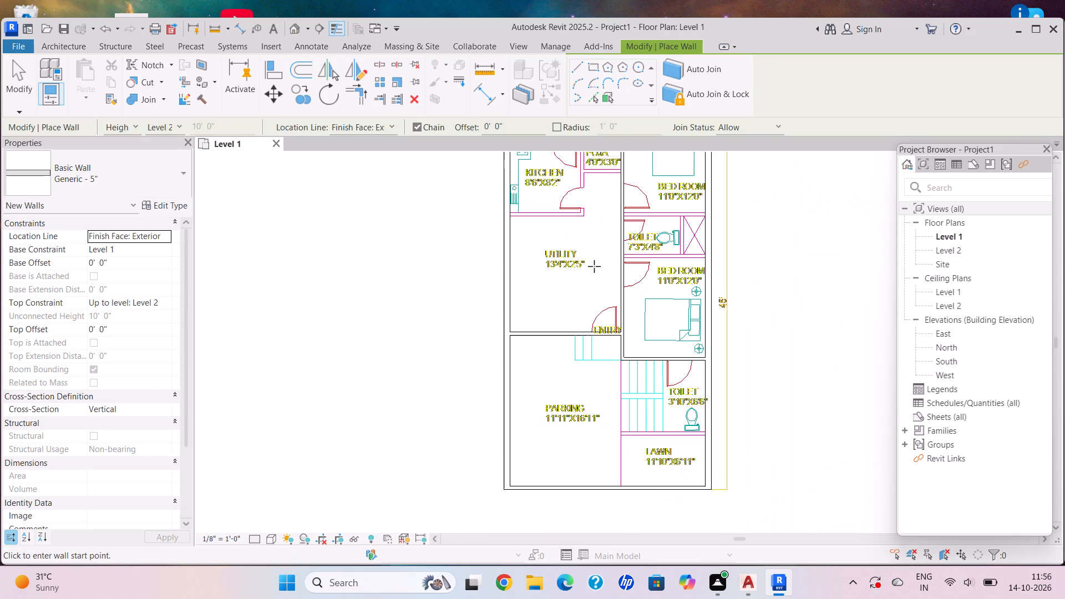
pyautogui.moveTo(588, 254); pyautogui.dragTo(544, 323, button='middle')
pyautogui.scroll(14, 488, 276)
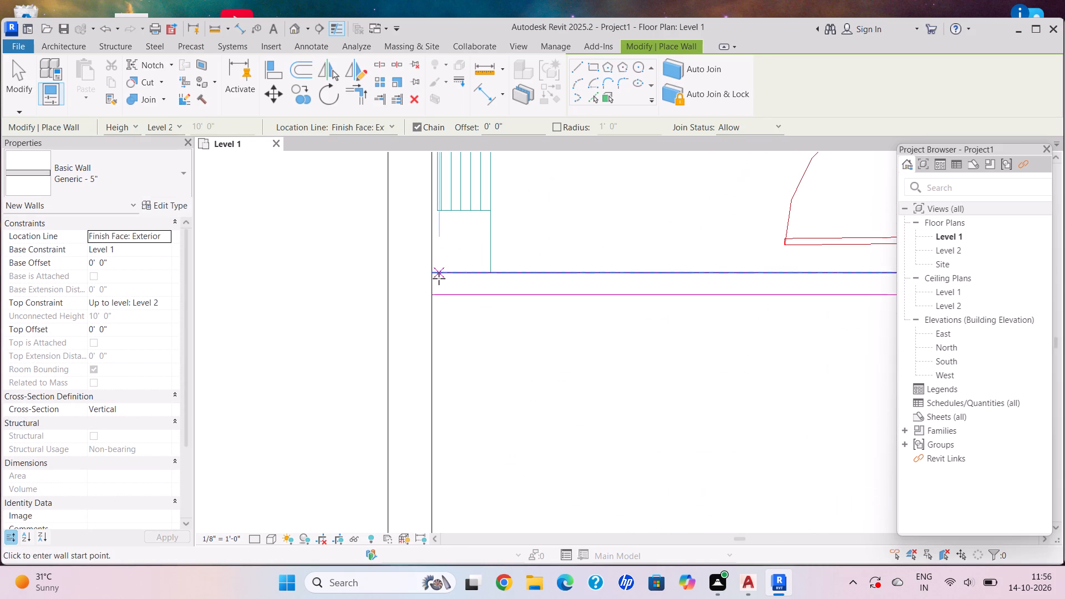
pyautogui.click(430, 272)
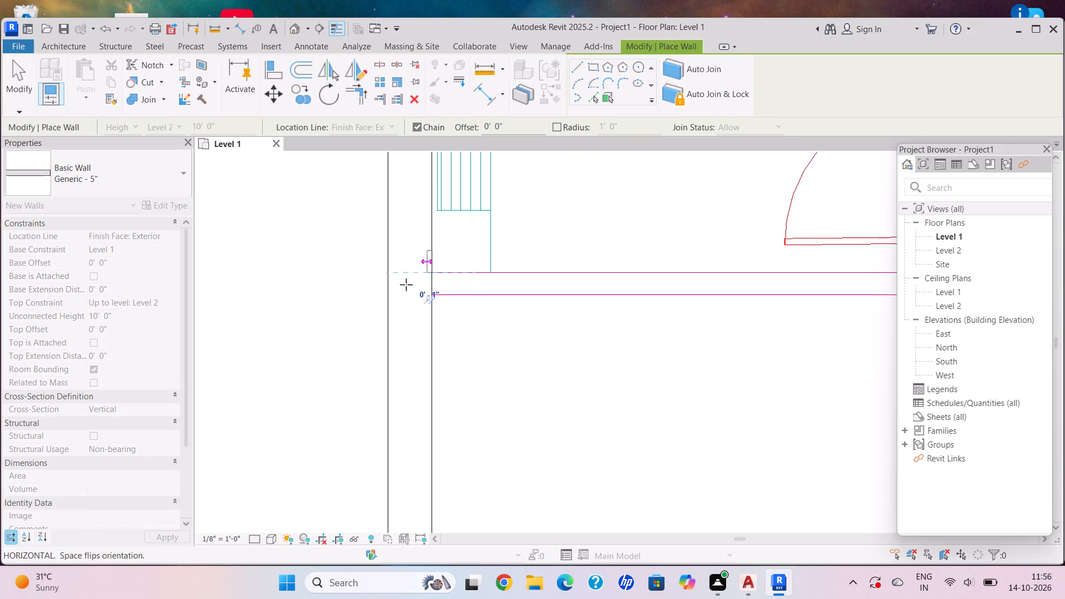
pyautogui.scroll(-1, 805, 236)
pyautogui.moveTo(805, 236); pyautogui.dragTo(790, 237, button='middle')
pyautogui.moveTo(718, 251); pyautogui.dragTo(579, 258, button='middle')
pyautogui.scroll(-1, 556, 257)
pyautogui.moveTo(735, 288); pyautogui.dragTo(556, 291, button='middle')
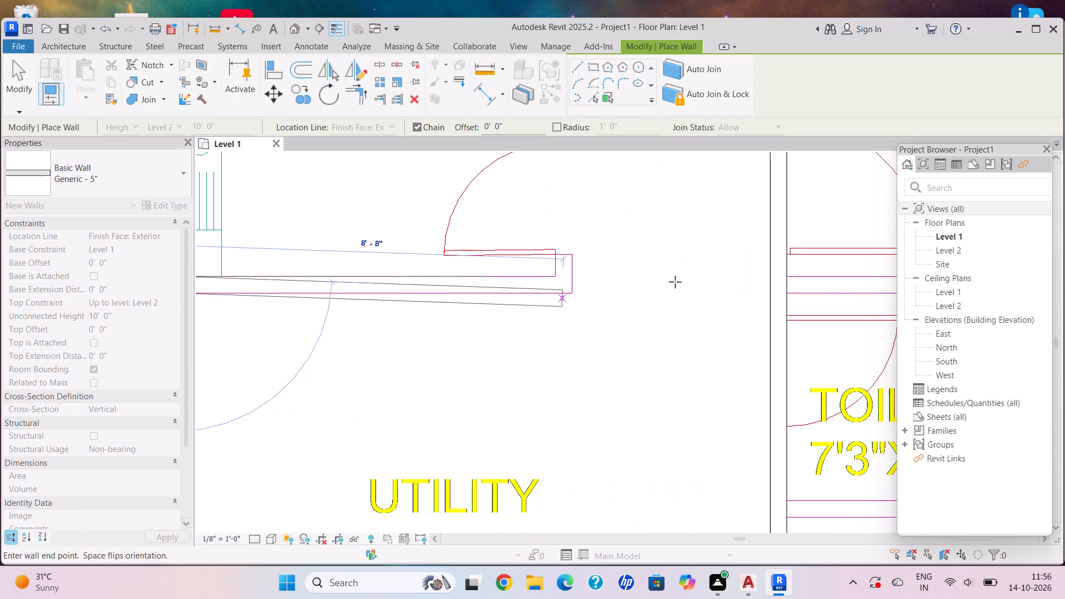
pyautogui.scroll(4, 692, 281)
pyautogui.scroll(-3, 737, 277)
pyautogui.moveTo(615, 276); pyautogui.dragTo(600, 276, button='middle')
pyautogui.scroll(1, 765, 273)
pyautogui.moveTo(760, 272); pyautogui.dragTo(523, 255, button='middle')
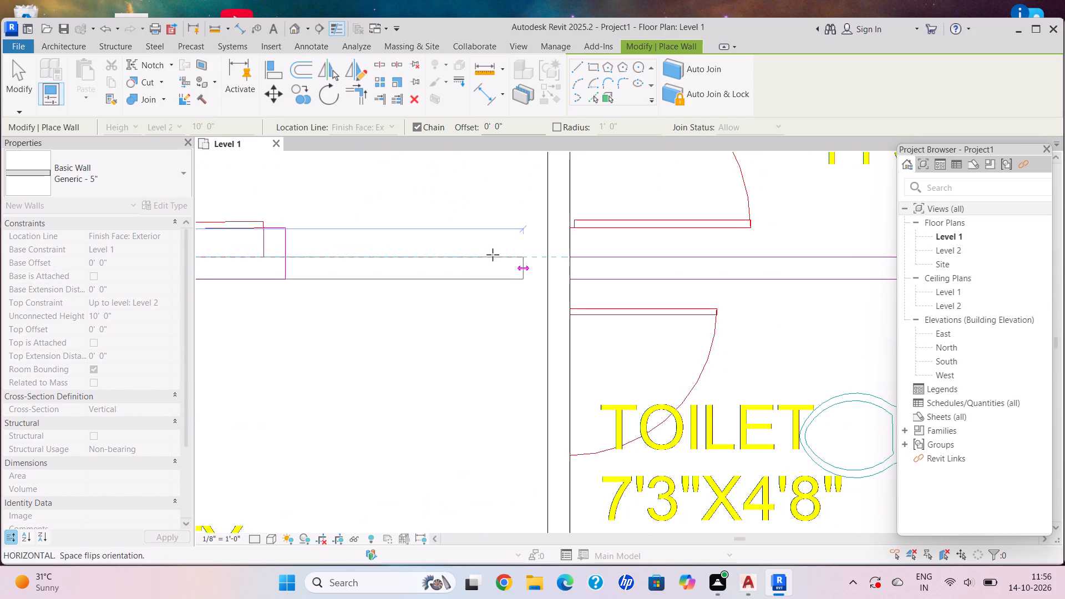
pyautogui.scroll(4, 547, 253)
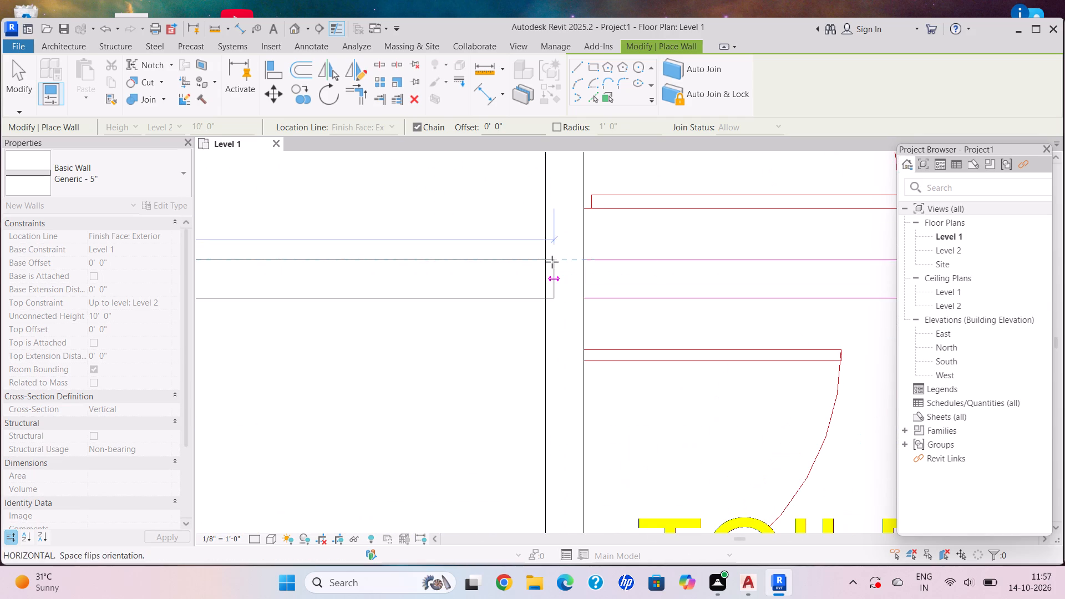
pyautogui.click(546, 262)
pyautogui.press('Escape')
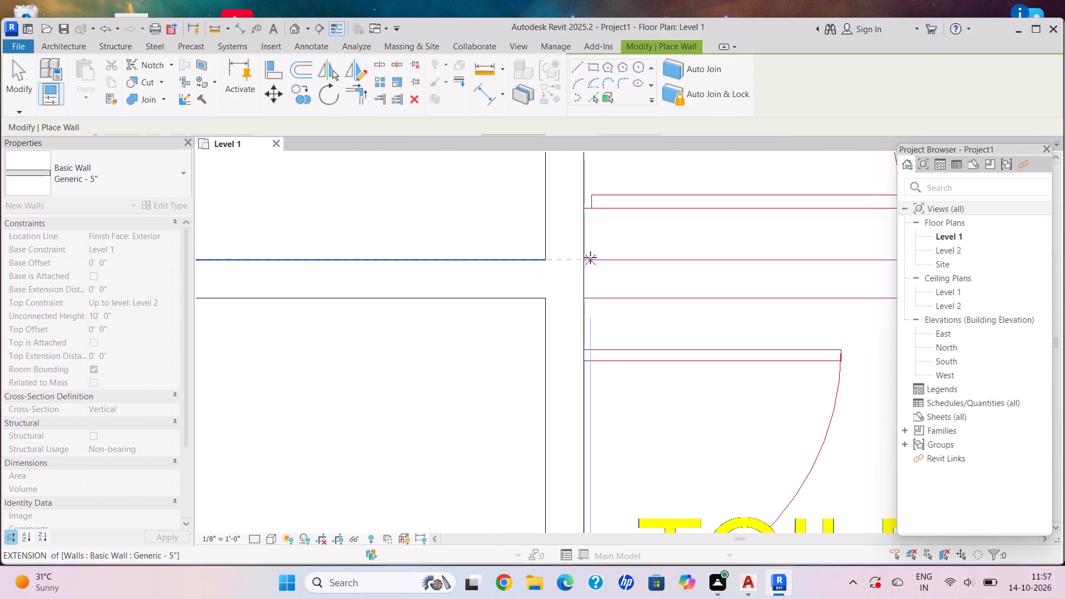
# Trace the Generic - 5" wall between the northern bedroom and the toilet from the central partition to the east exterior wall.
pyautogui.click(584, 257)
pyautogui.scroll(-1, 788, 244)
pyautogui.moveTo(683, 258); pyautogui.dragTo(518, 258, button='middle')
pyautogui.scroll(-2, 510, 258)
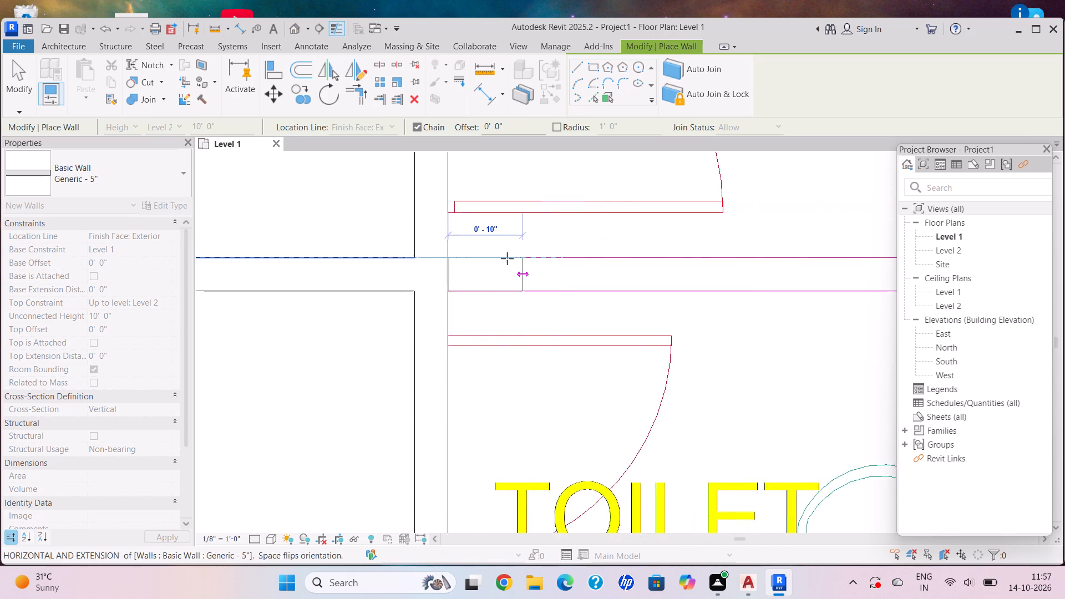
pyautogui.scroll(-1, 507, 258)
pyautogui.moveTo(788, 241); pyautogui.dragTo(570, 248, button='middle')
pyautogui.scroll(-1, 544, 250)
pyautogui.scroll(5, 777, 272)
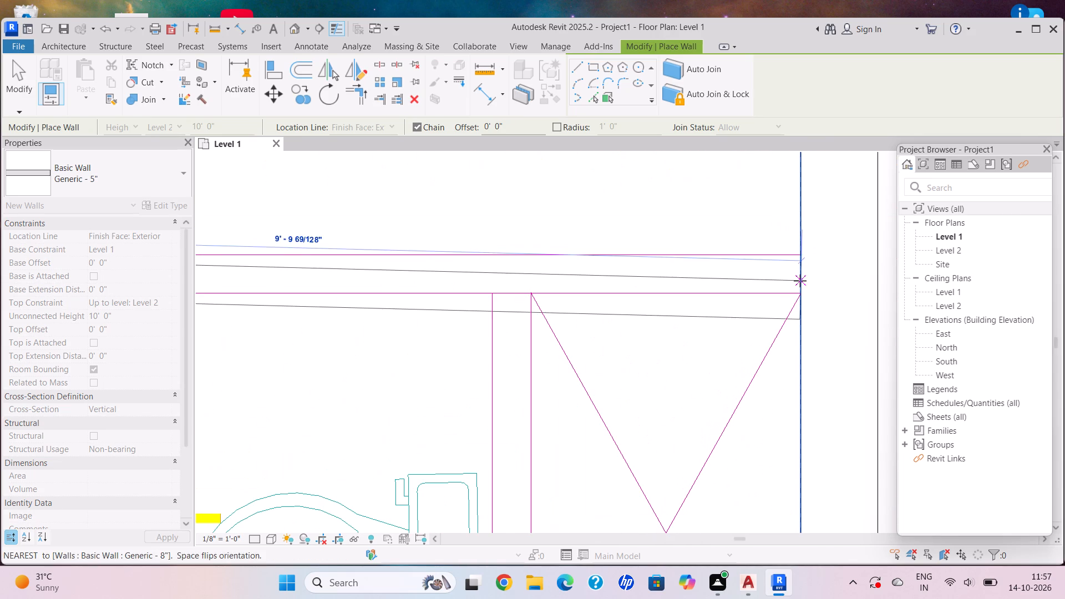
pyautogui.click(798, 256)
pyautogui.press('Escape')
# Trace the wall between the 7'3"x4'8" toilet and the crossed shaft along the shaft's west line, down to the toilet's south wall line.
pyautogui.scroll(-6, 679, 363)
pyautogui.moveTo(675, 363); pyautogui.dragTo(594, 246, button='middle')
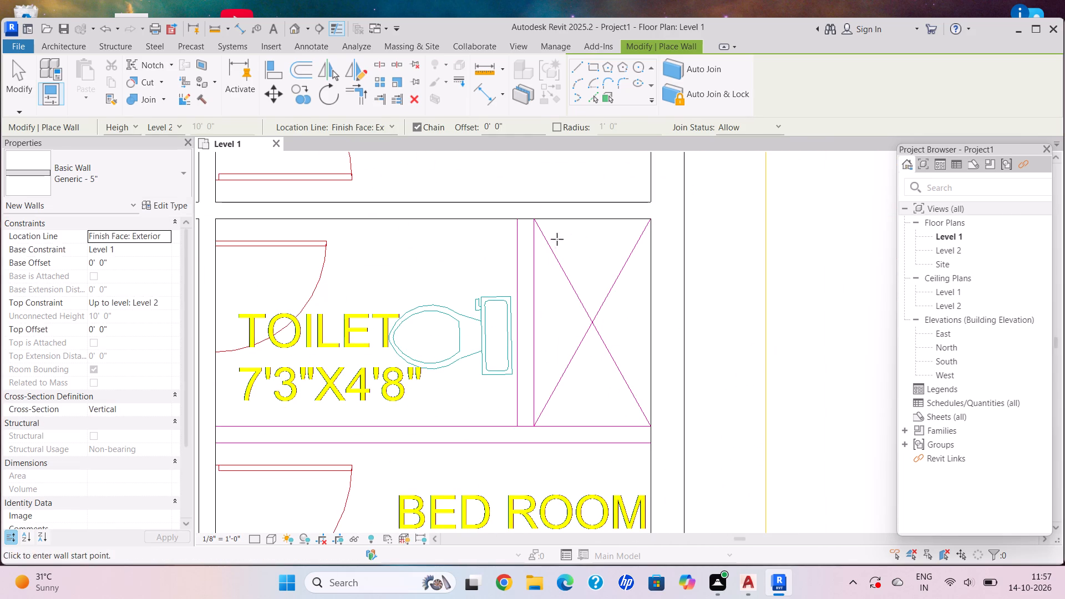
pyautogui.click(534, 223)
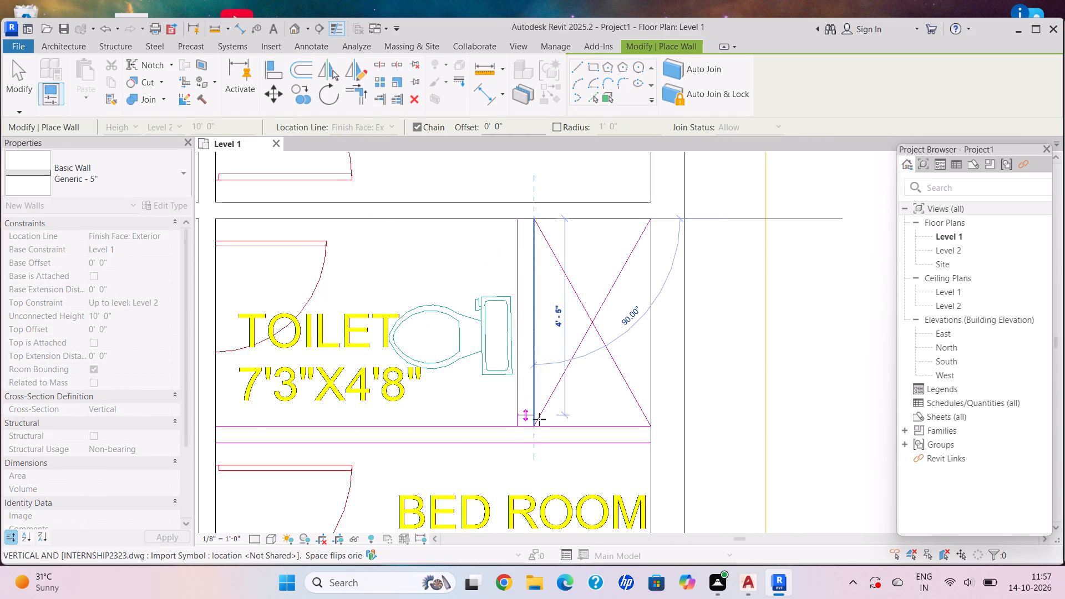
pyautogui.click(532, 423)
pyautogui.press('Escape')
# Trace the wall between the toilet and the southern bedroom from the central partition to the east exterior wall's inner face.
pyautogui.scroll(-3, 512, 438)
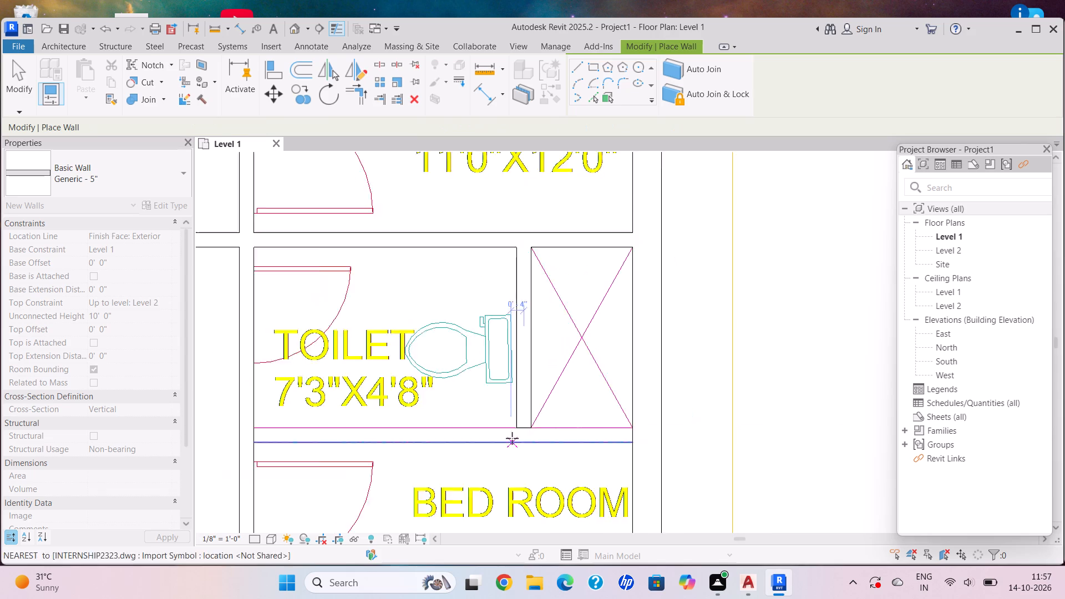
pyautogui.scroll(-1, 512, 438)
pyautogui.moveTo(528, 413); pyautogui.dragTo(599, 360, button='middle')
pyautogui.scroll(6, 410, 392)
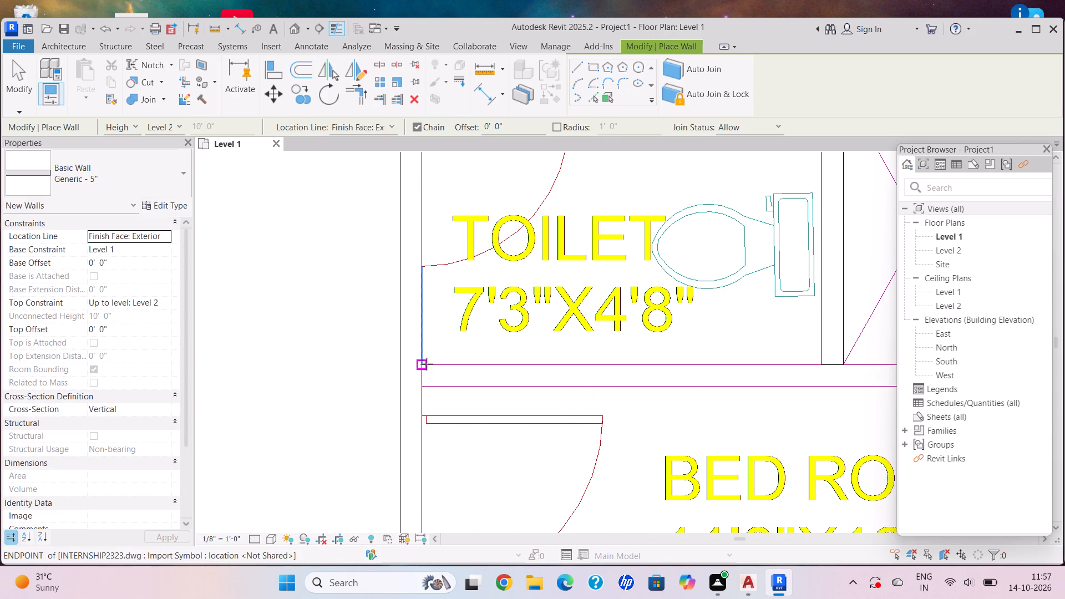
pyautogui.click(427, 364)
pyautogui.scroll(-2, 849, 313)
pyautogui.moveTo(769, 313); pyautogui.dragTo(542, 295, button='middle')
pyautogui.scroll(-1, 514, 285)
pyautogui.scroll(5, 725, 338)
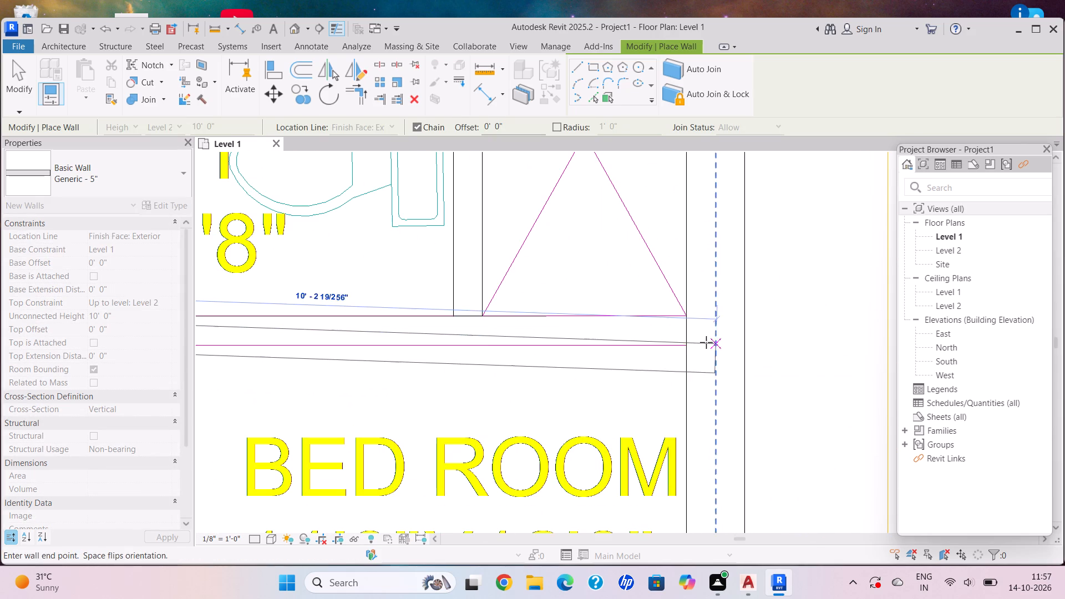
pyautogui.click(684, 317)
pyautogui.press('Escape')
# Trace the wall between the staircase and the lawn from the parking's east line to the east exterior wall's inner face.
pyautogui.scroll(-17, 612, 353)
pyautogui.moveTo(602, 342); pyautogui.dragTo(595, 380, button='middle')
pyautogui.moveTo(633, 392); pyautogui.dragTo(623, 356, button='middle')
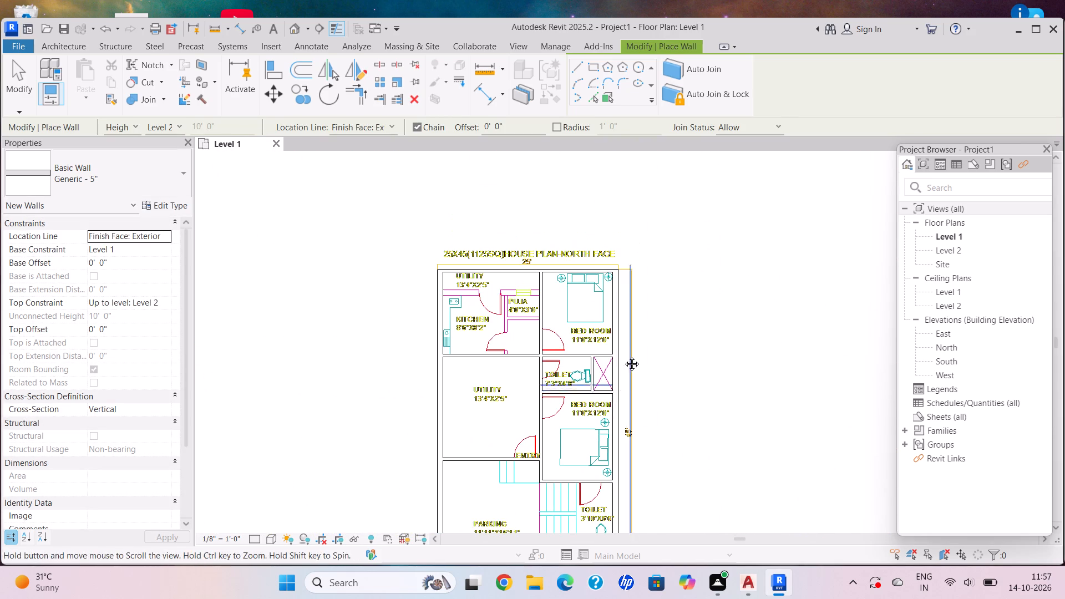
pyautogui.moveTo(623, 356); pyautogui.dragTo(589, 227, button='middle')
pyautogui.scroll(16, 498, 389)
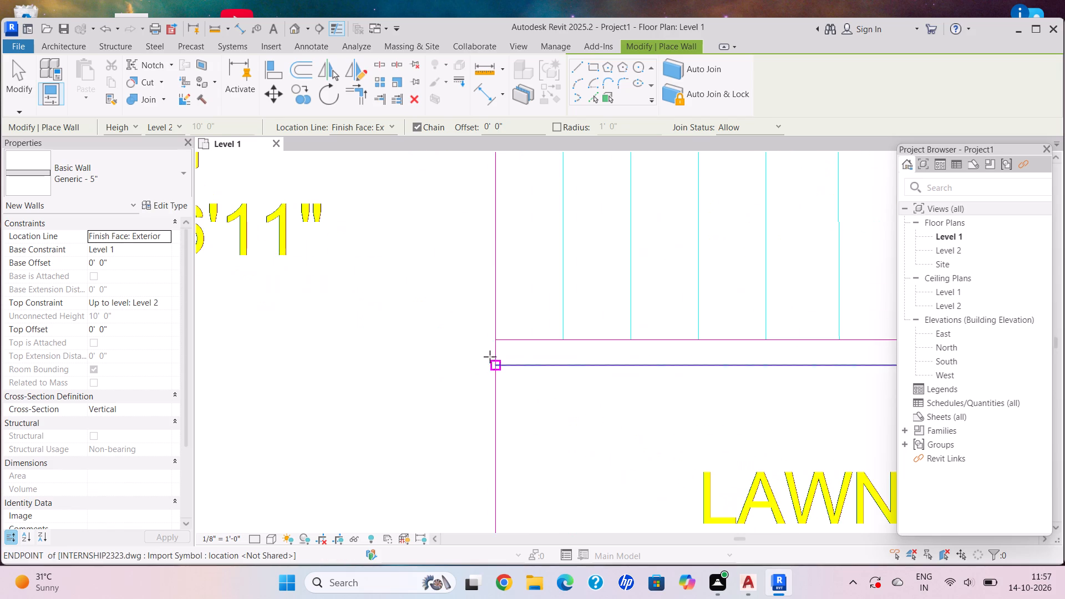
pyautogui.scroll(4, 494, 345)
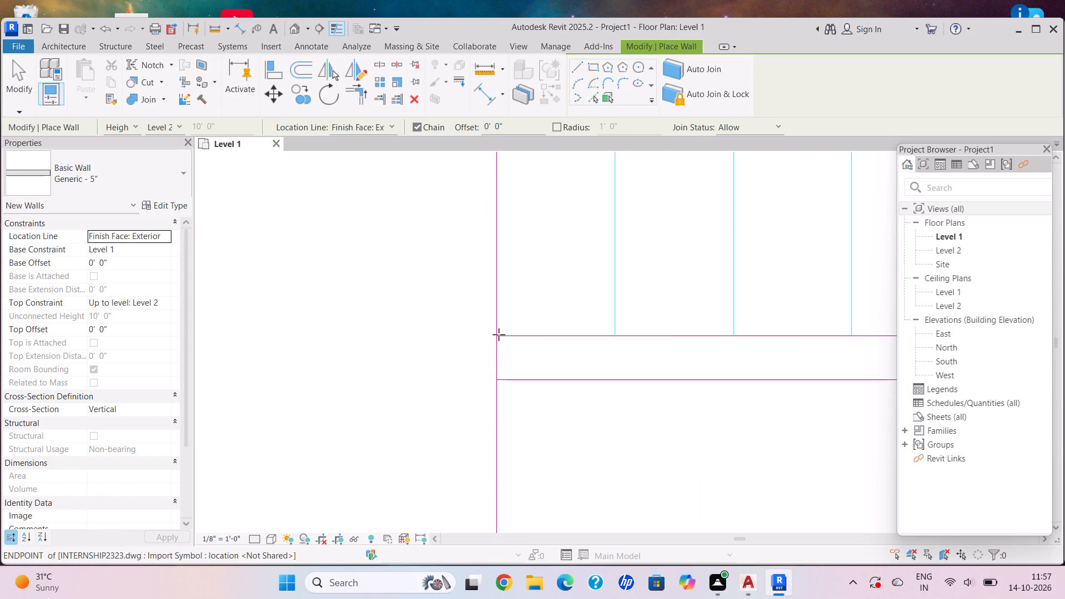
pyautogui.click(499, 334)
pyautogui.scroll(-3, 781, 338)
pyautogui.moveTo(775, 336); pyautogui.dragTo(478, 305, button='middle')
pyautogui.scroll(-1, 450, 305)
pyautogui.scroll(-1, 716, 314)
pyautogui.moveTo(713, 313); pyautogui.dragTo(573, 282, button='middle')
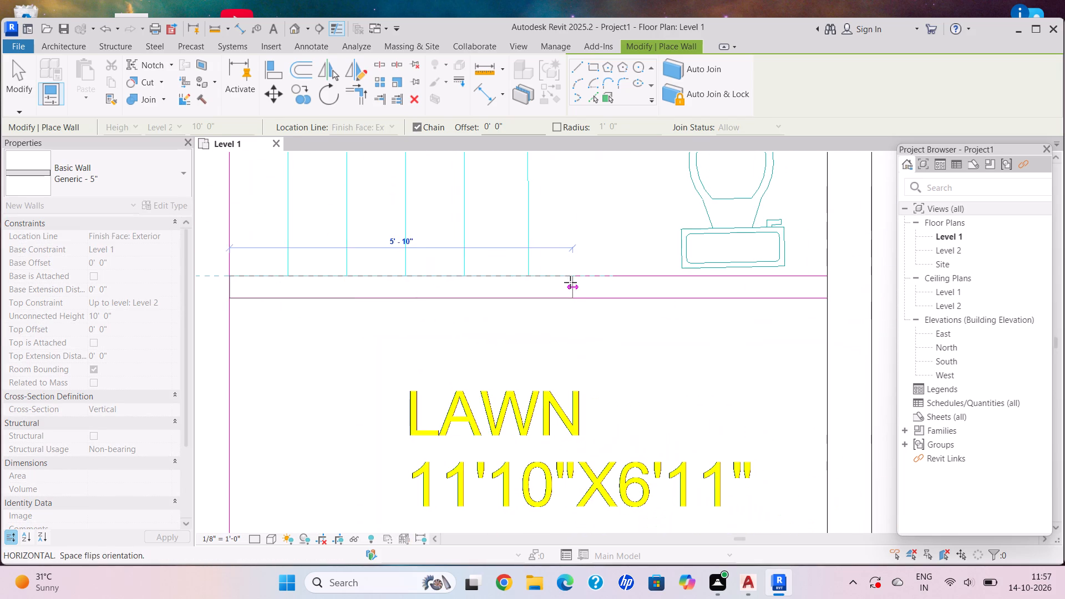
pyautogui.moveTo(631, 285); pyautogui.dragTo(539, 272, button='middle')
pyautogui.scroll(5, 684, 240)
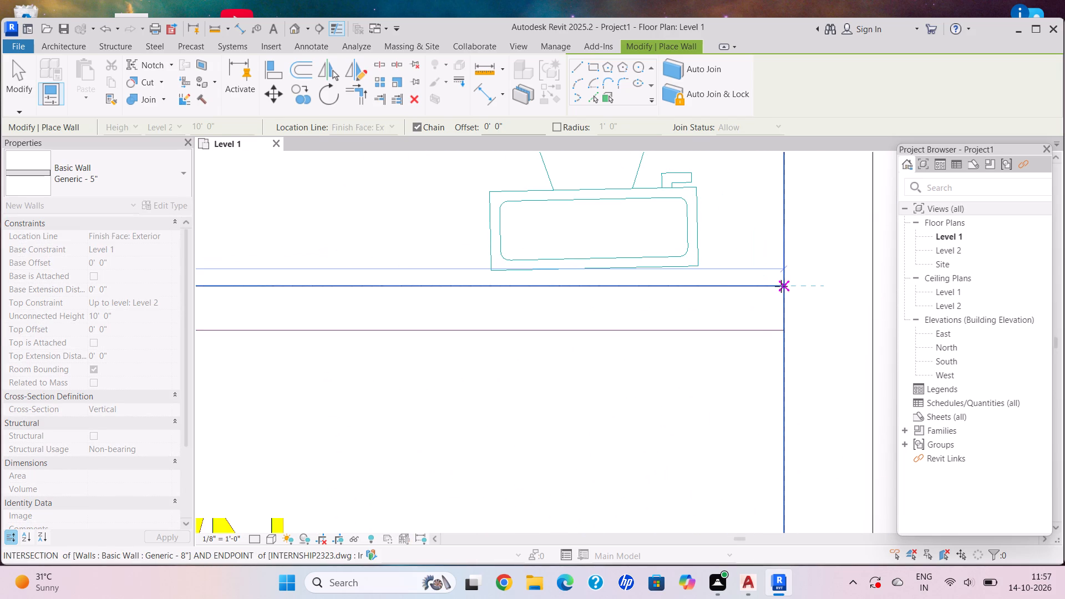
pyautogui.click(785, 287)
pyautogui.press('Escape')
# Trace the wall along the parking's east side from the southern bedroom's south wall past the stairs and lawn to the south exterior wall.
pyautogui.scroll(-14, 748, 306)
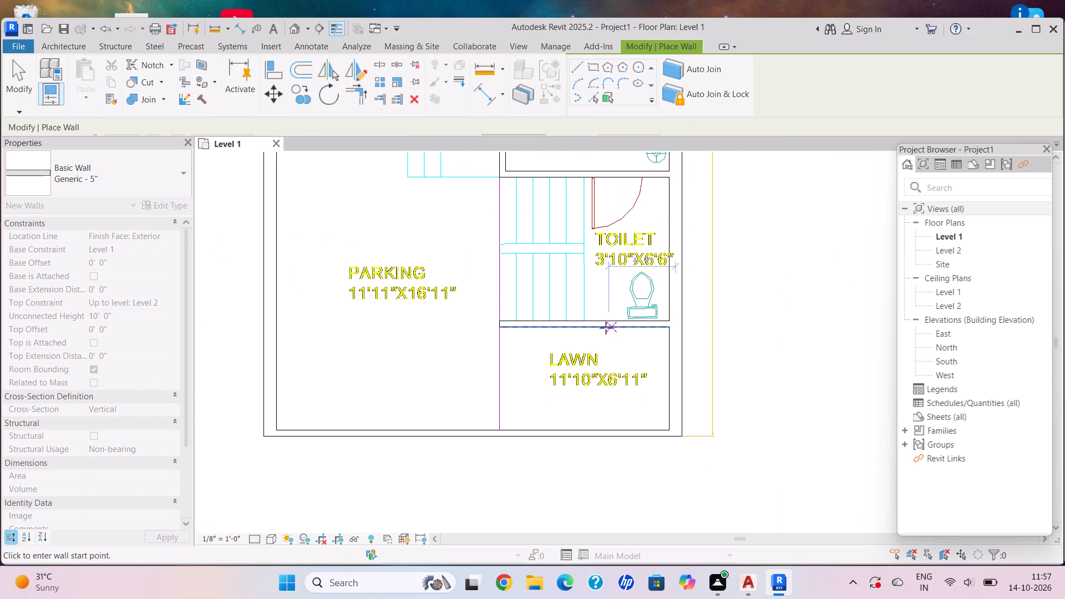
pyautogui.scroll(-10, 606, 328)
pyautogui.moveTo(565, 263); pyautogui.dragTo(573, 322, button='middle')
pyautogui.scroll(4, 571, 314)
pyautogui.moveTo(568, 361); pyautogui.dragTo(552, 304, button='middle')
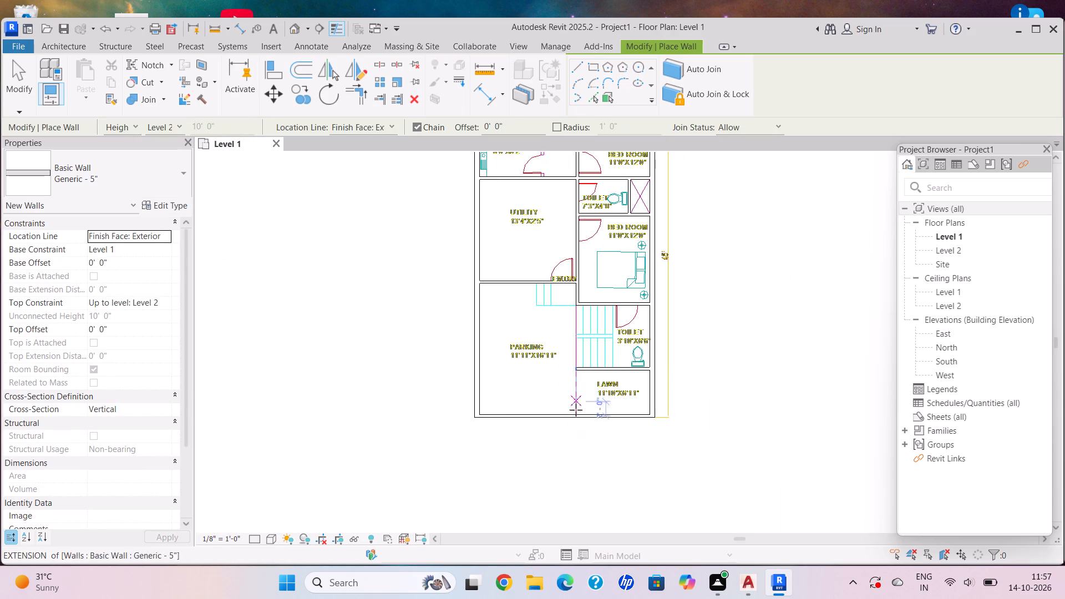
pyautogui.scroll(6, 576, 410)
pyautogui.moveTo(600, 299); pyautogui.dragTo(600, 368, button='middle')
pyautogui.scroll(5, 605, 283)
pyautogui.moveTo(579, 224); pyautogui.dragTo(586, 300, button='middle')
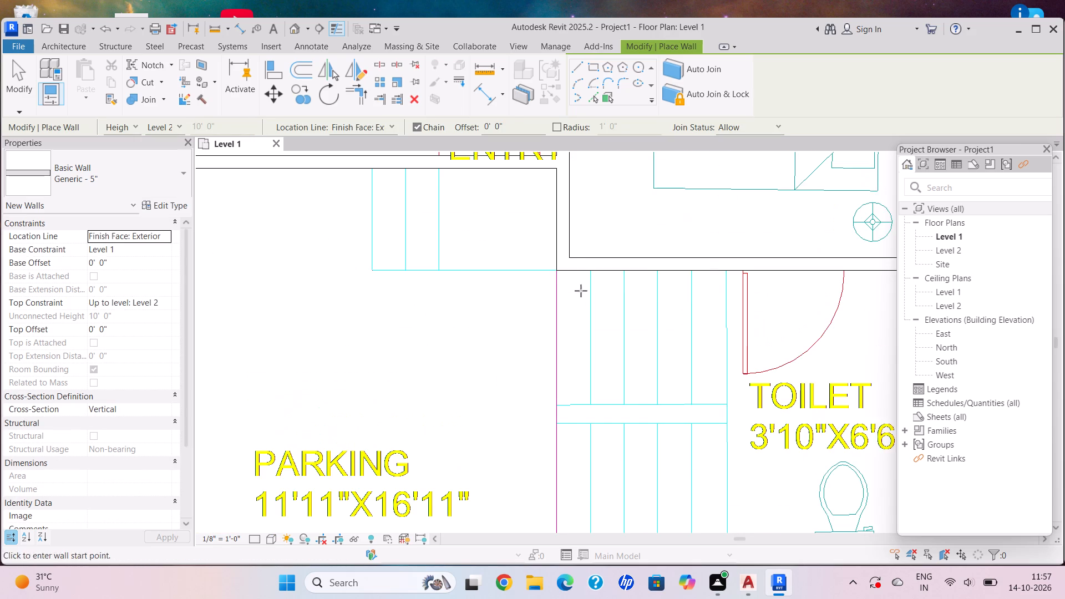
pyautogui.scroll(4, 562, 277)
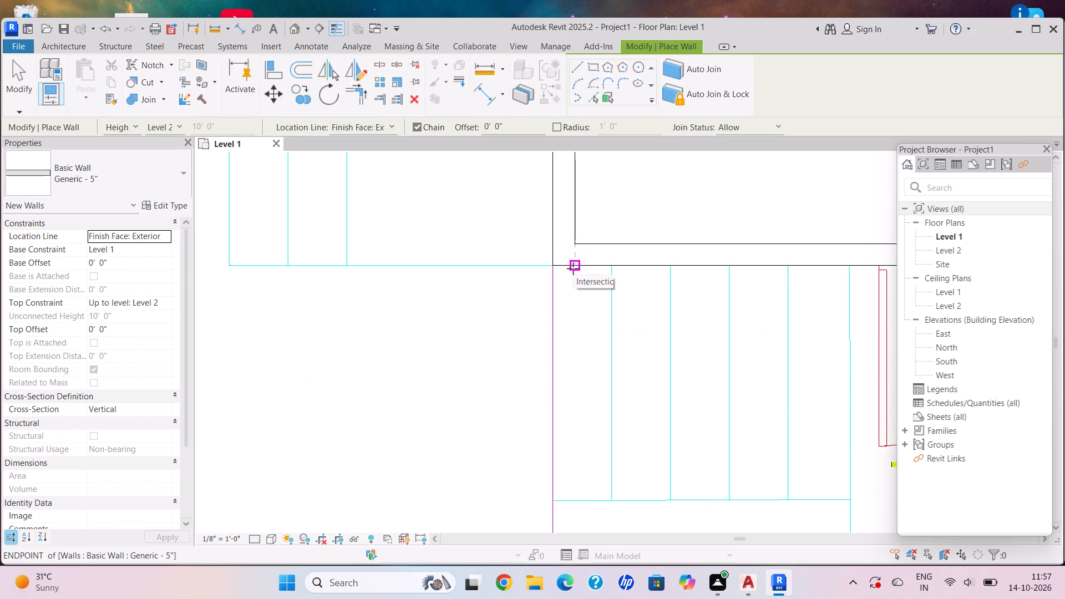
pyautogui.click(575, 268)
pyautogui.scroll(-1, 600, 491)
pyautogui.moveTo(593, 473); pyautogui.dragTo(554, 283, button='middle')
pyautogui.scroll(-2, 554, 278)
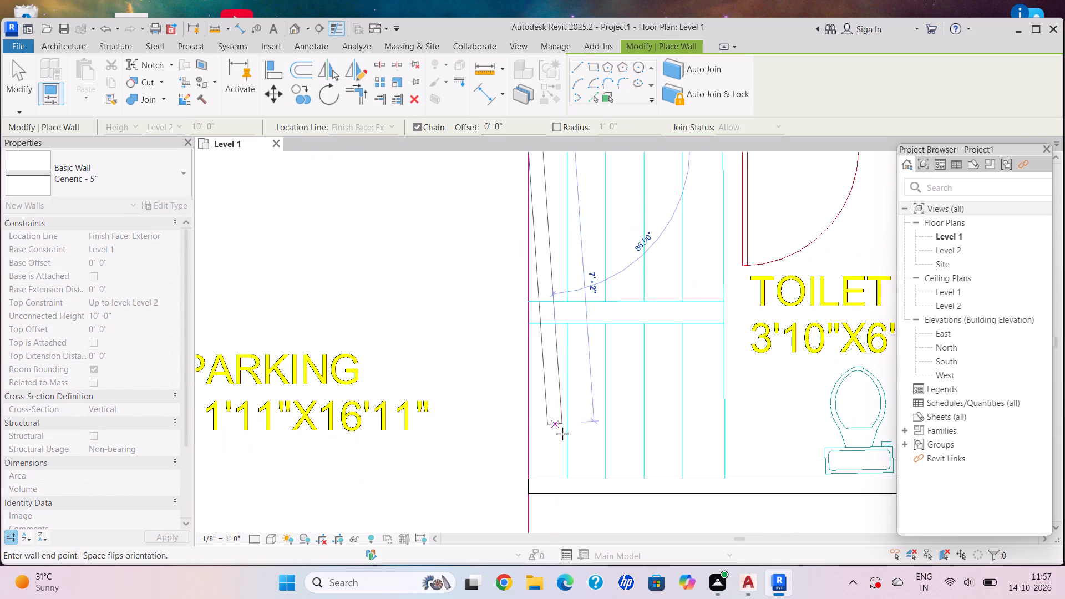
pyautogui.moveTo(562, 434); pyautogui.dragTo(560, 426, button='middle')
pyautogui.moveTo(556, 408); pyautogui.dragTo(536, 312, button='middle')
pyautogui.moveTo(536, 385); pyautogui.dragTo(533, 256, button='middle')
pyautogui.moveTo(516, 335); pyautogui.dragTo(523, 275, button='middle')
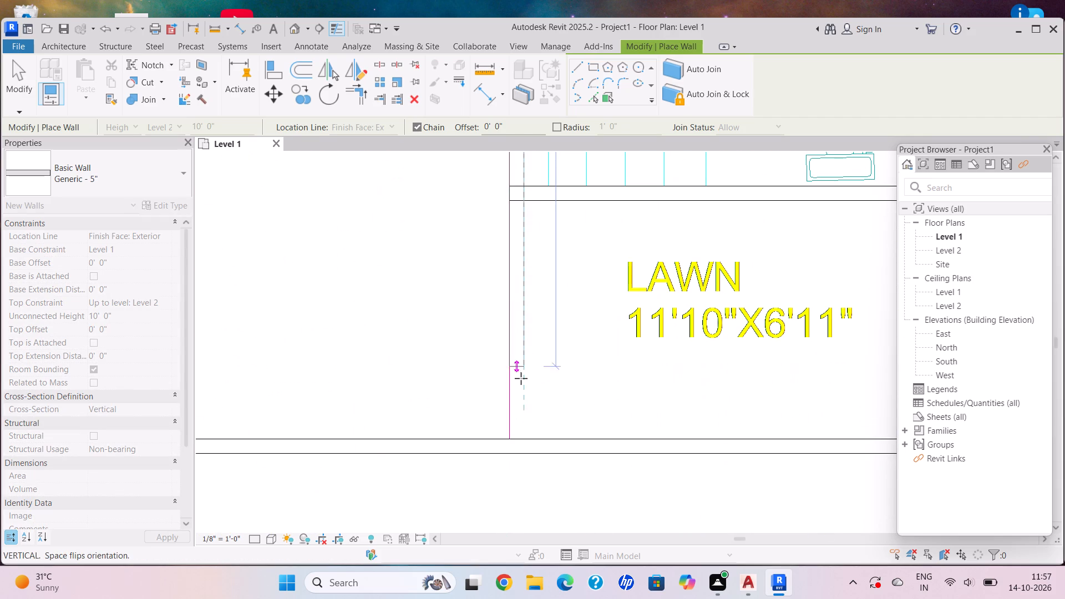
pyautogui.scroll(6, 524, 440)
pyautogui.click(522, 440)
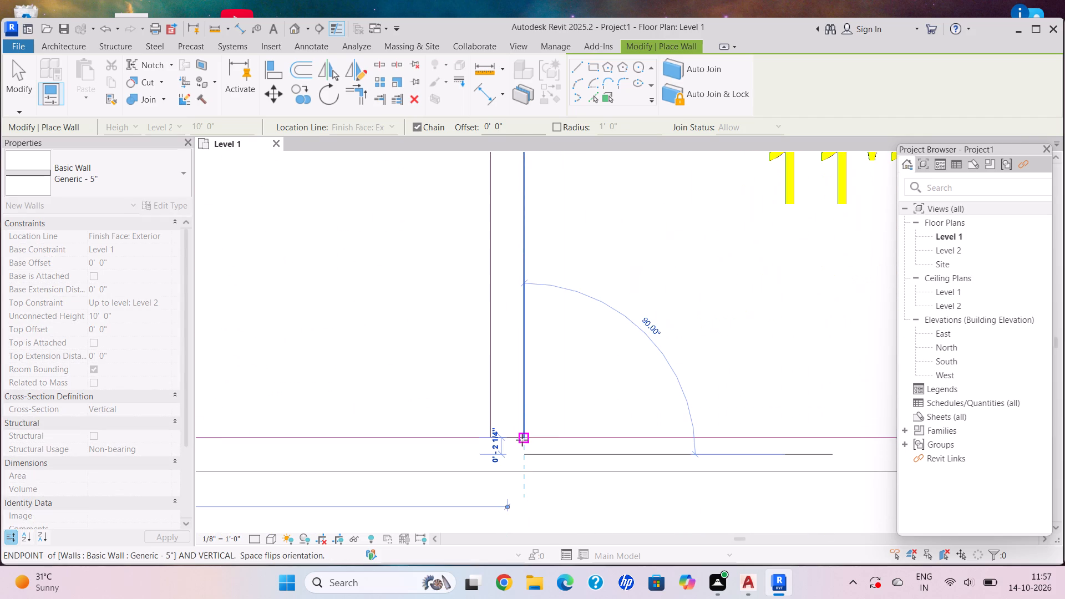
pyautogui.press('Escape')
# Trace the kitchen's east wall along its west face from the kitchen's south wall up to the wall line above the puja.
pyautogui.scroll(-12, 535, 435)
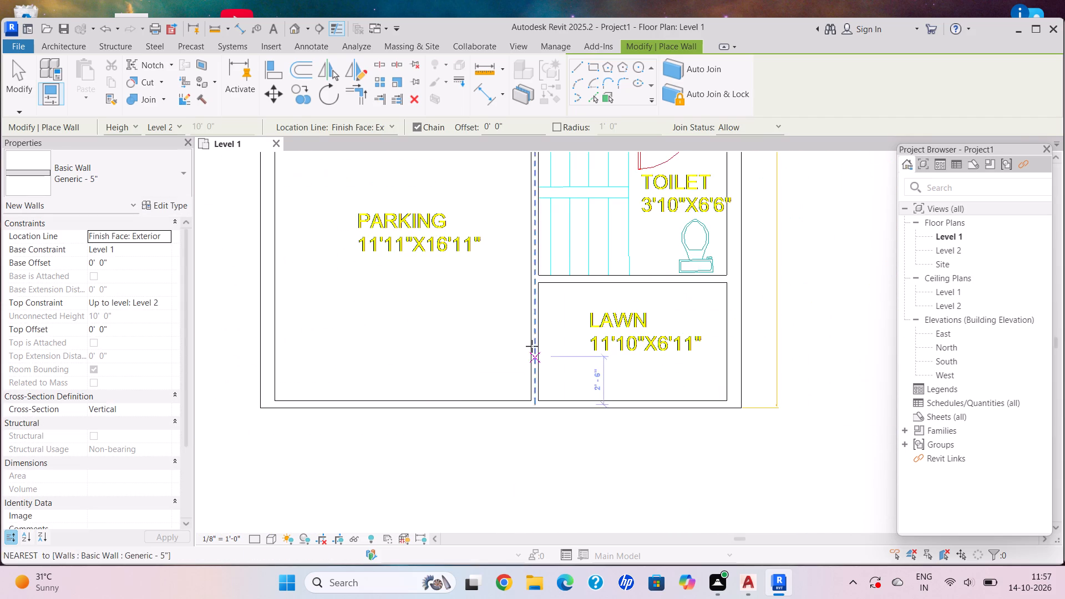
pyautogui.scroll(-6, 532, 346)
pyautogui.moveTo(513, 288); pyautogui.dragTo(547, 361, button='middle')
pyautogui.scroll(4, 566, 255)
pyautogui.scroll(-2, 565, 252)
pyautogui.moveTo(552, 316); pyautogui.dragTo(525, 420, button='middle')
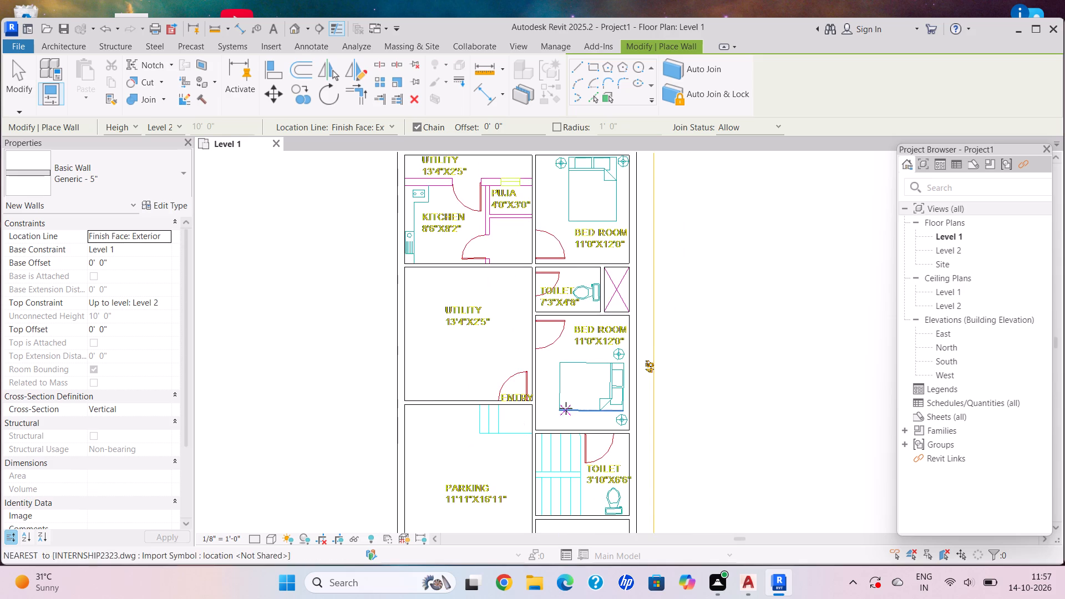
pyautogui.moveTo(462, 215); pyautogui.dragTo(489, 333, button='middle')
pyautogui.scroll(11, 503, 285)
pyautogui.moveTo(528, 441); pyautogui.dragTo(499, 352, button='middle')
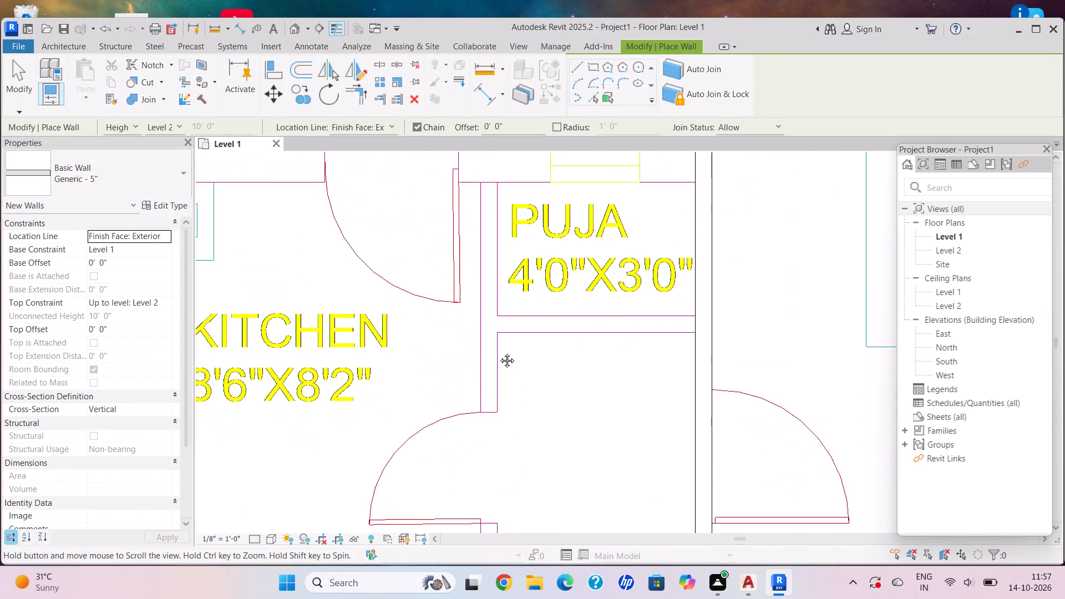
pyautogui.moveTo(499, 352); pyautogui.dragTo(500, 353, button='middle')
pyautogui.scroll(3, 492, 369)
pyautogui.scroll(-2, 486, 395)
pyautogui.moveTo(493, 397); pyautogui.dragTo(489, 216, button='middle')
pyautogui.scroll(7, 486, 339)
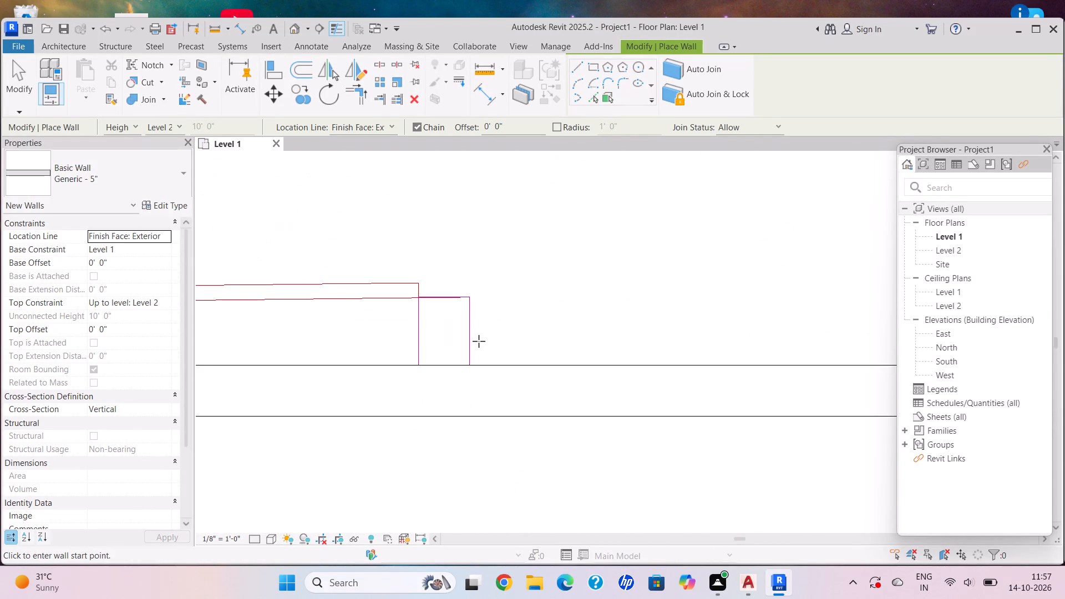
pyautogui.scroll(-4, 458, 355)
pyautogui.moveTo(487, 356); pyautogui.dragTo(524, 365, button='middle')
pyautogui.scroll(2, 488, 339)
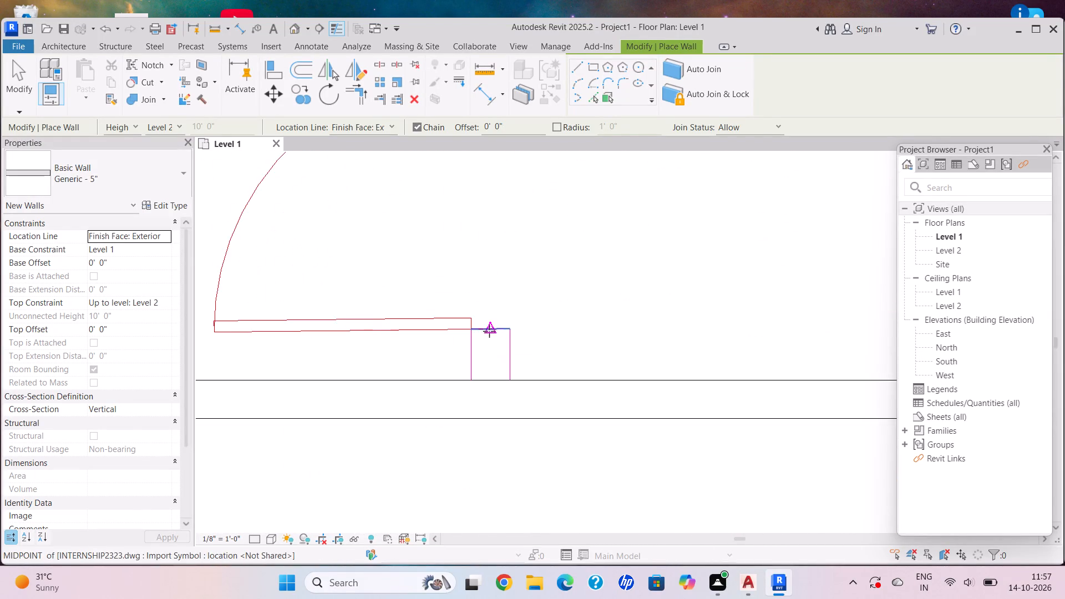
pyautogui.moveTo(495, 332); pyautogui.dragTo(548, 374, button='middle')
pyautogui.scroll(5, 513, 427)
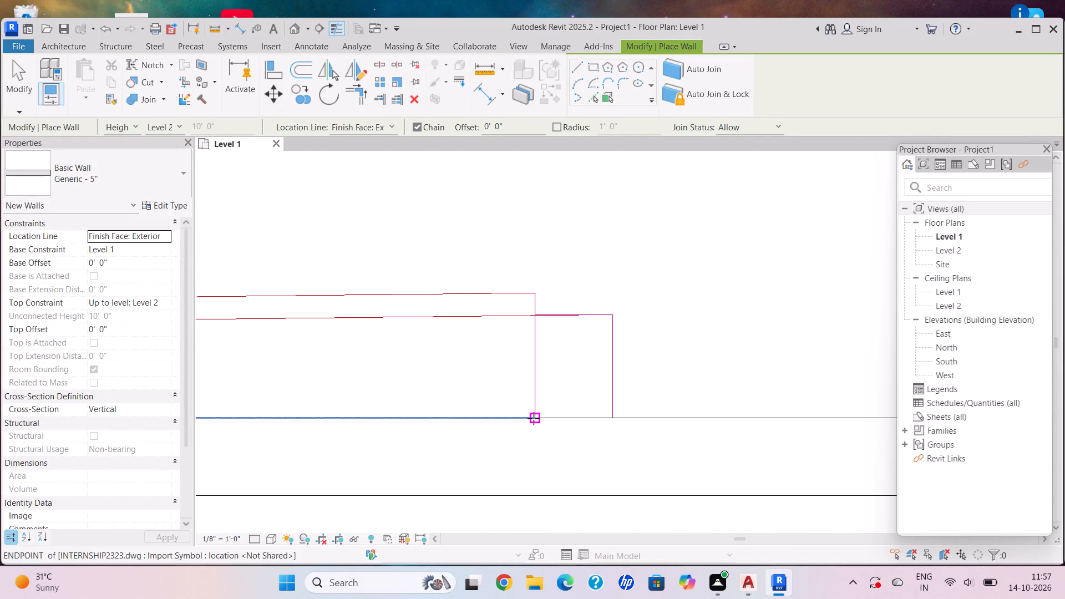
pyautogui.click(534, 418)
pyautogui.scroll(-2, 565, 247)
pyautogui.moveTo(560, 246); pyautogui.dragTo(566, 433, button='middle')
pyautogui.scroll(-9, 550, 295)
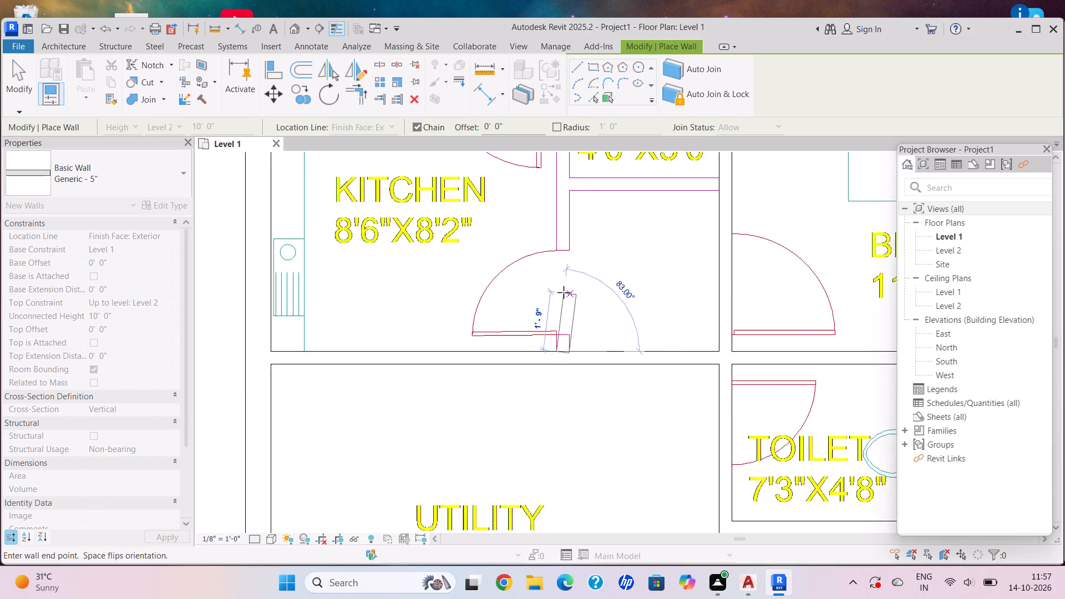
pyautogui.scroll(-6, 564, 292)
pyautogui.moveTo(550, 269); pyautogui.dragTo(561, 395, button='middle')
pyautogui.scroll(13, 545, 290)
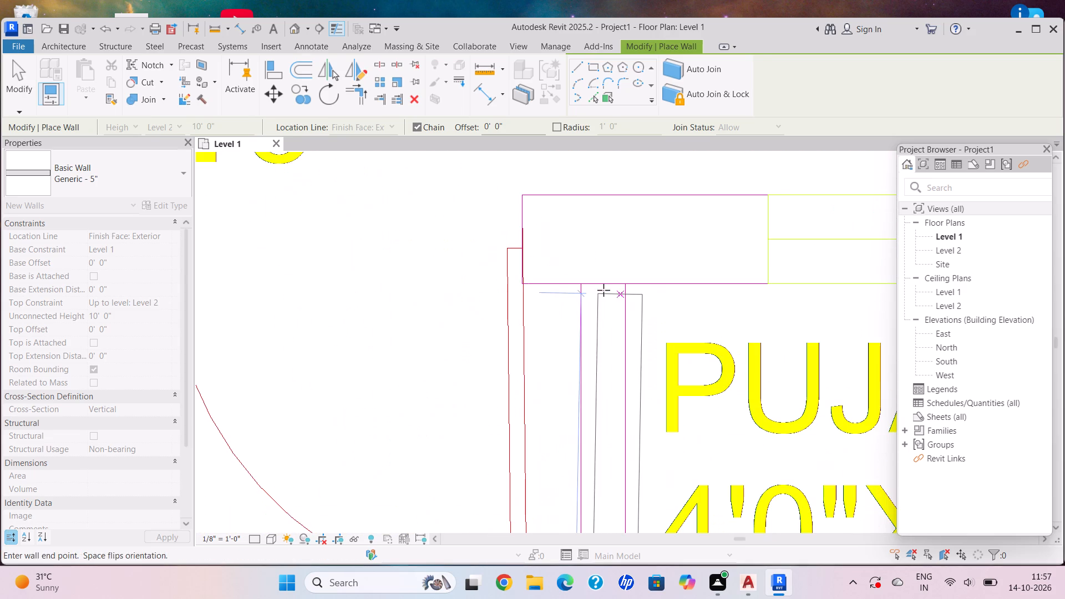
pyautogui.click(580, 284)
pyautogui.press('Escape')
# Trace the puja's south wall, about 4' 5 1/2" long, from the kitchen's east wall to the central partition.
pyautogui.scroll(-5, 640, 376)
pyautogui.moveTo(634, 366); pyautogui.dragTo(570, 265, button='middle')
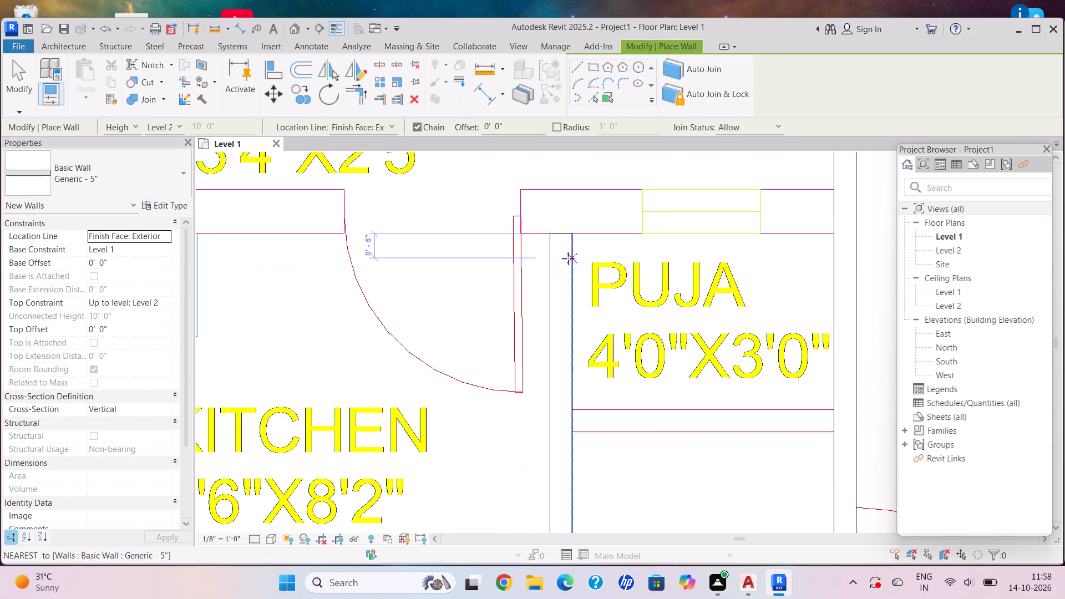
pyautogui.scroll(-4, 662, 416)
pyautogui.moveTo(628, 374); pyautogui.dragTo(577, 293, button='middle')
pyautogui.scroll(9, 561, 357)
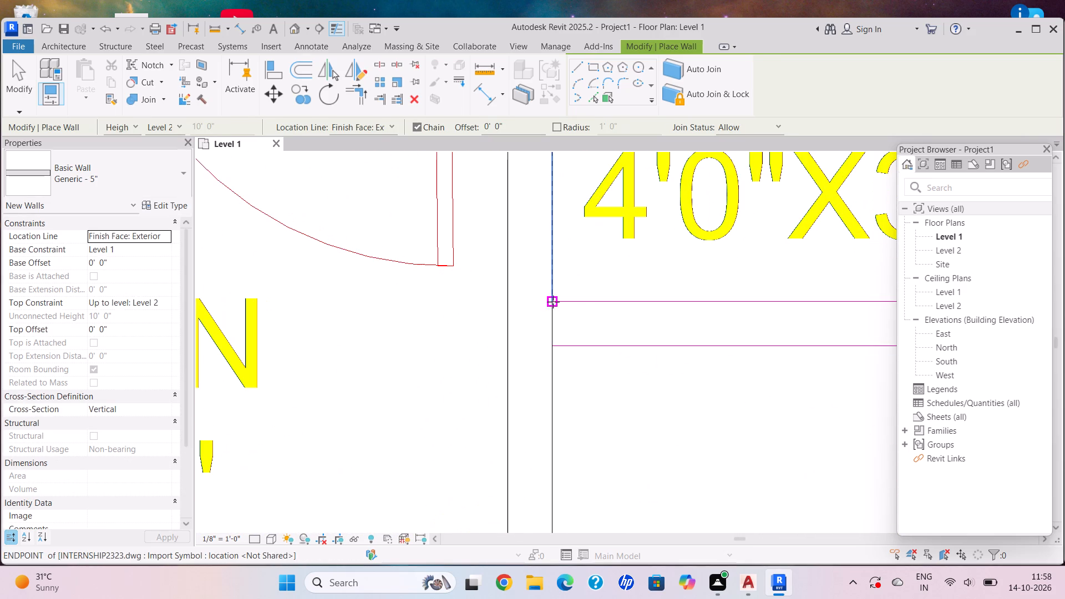
pyautogui.click(553, 298)
pyautogui.scroll(-1, 747, 338)
pyautogui.moveTo(742, 327); pyautogui.dragTo(589, 298, button='middle')
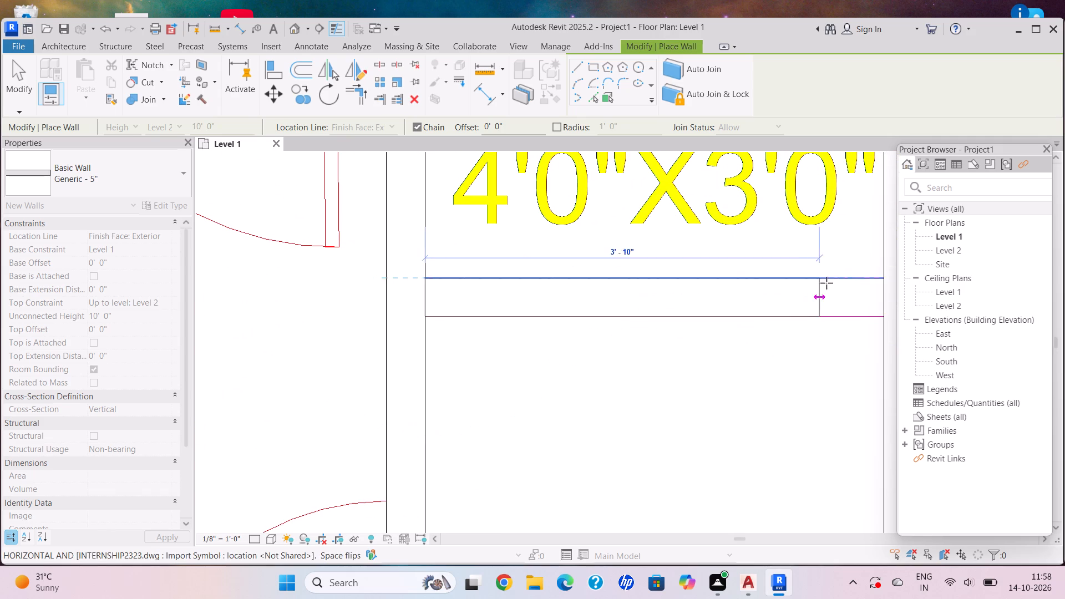
pyautogui.click(884, 280)
pyautogui.press('Escape')
# Trace the wall between the northern utility and the kitchen and puja with the Generic - 8" type, about 13' 4" long.
pyautogui.scroll(-12, 714, 368)
pyautogui.moveTo(698, 366); pyautogui.dragTo(676, 354, button='middle')
pyautogui.scroll(3, 634, 299)
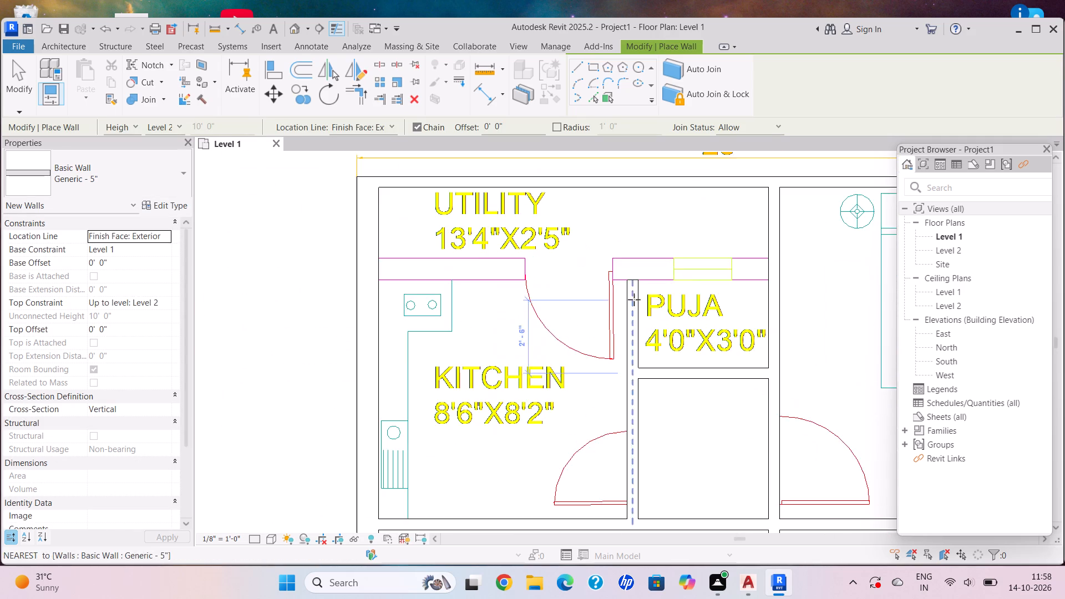
pyautogui.scroll(-3, 663, 299)
pyautogui.moveTo(666, 302); pyautogui.dragTo(597, 257, button='middle')
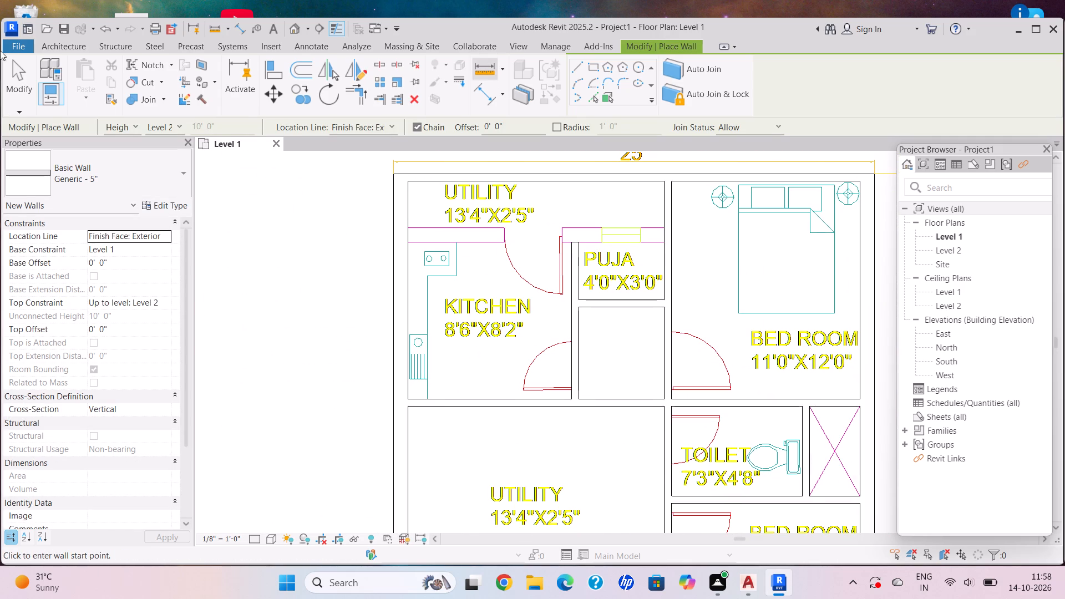
pyautogui.click(100, 171)
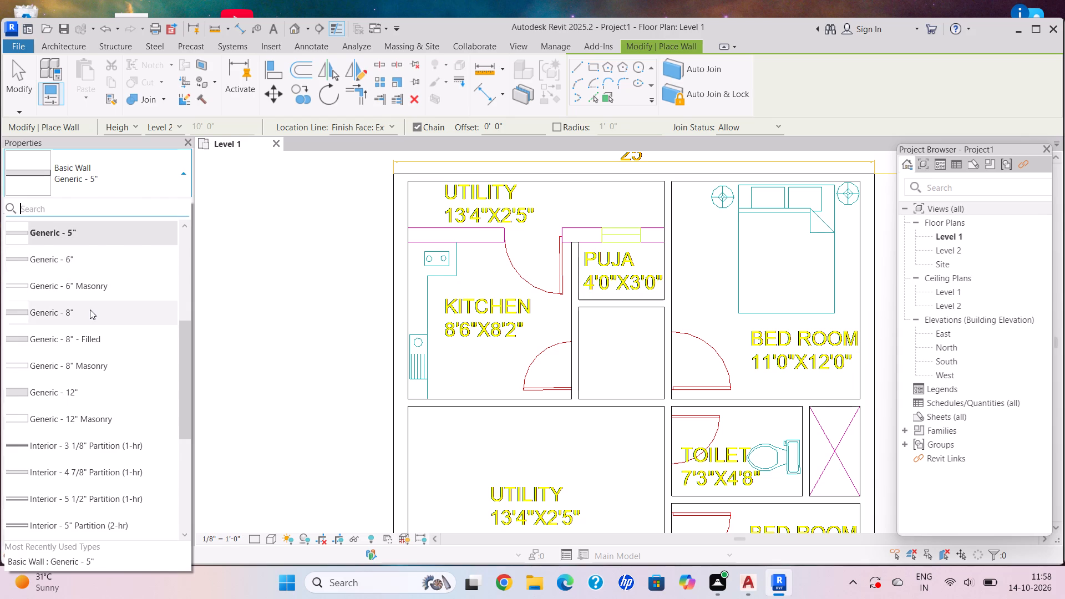
pyautogui.click(90, 309)
pyautogui.scroll(5, 432, 261)
pyautogui.click(385, 194)
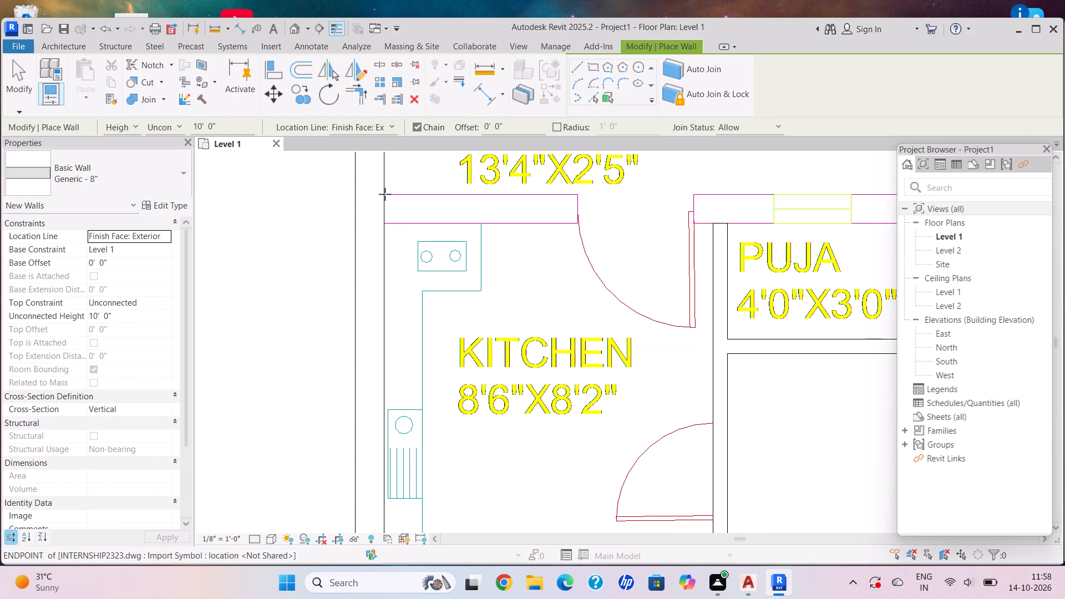
pyautogui.moveTo(763, 194); pyautogui.dragTo(324, 279, button='middle')
pyautogui.scroll(-1, 323, 279)
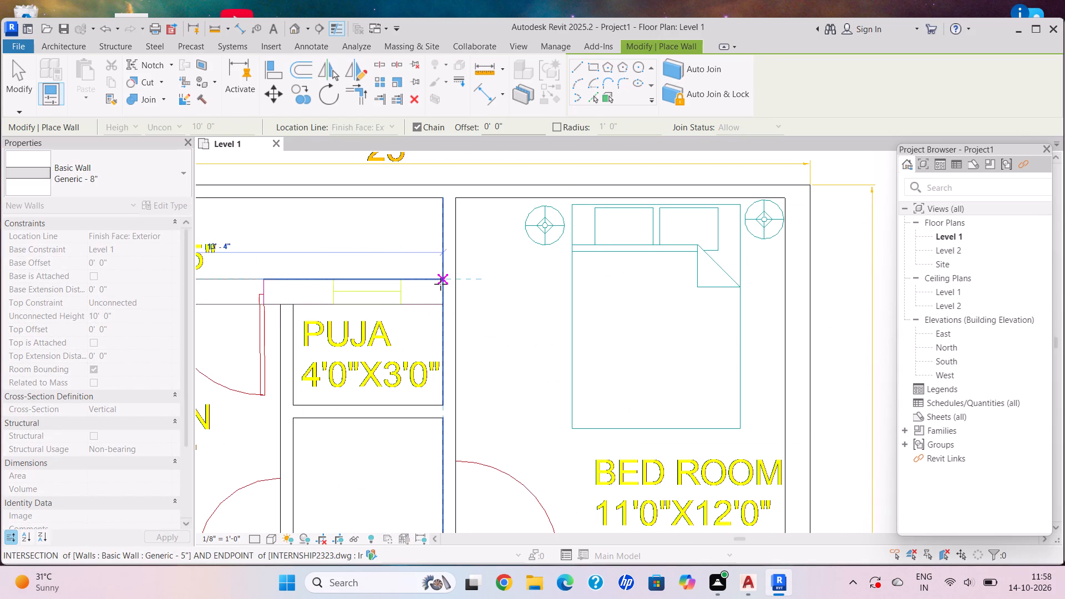
pyautogui.click(442, 283)
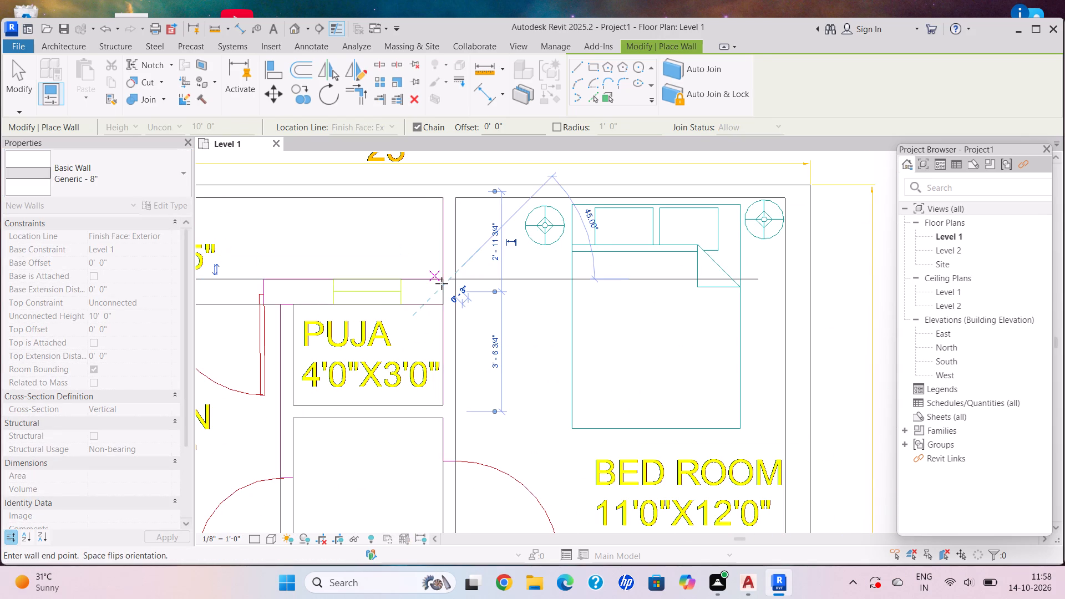
pyautogui.press('Escape')
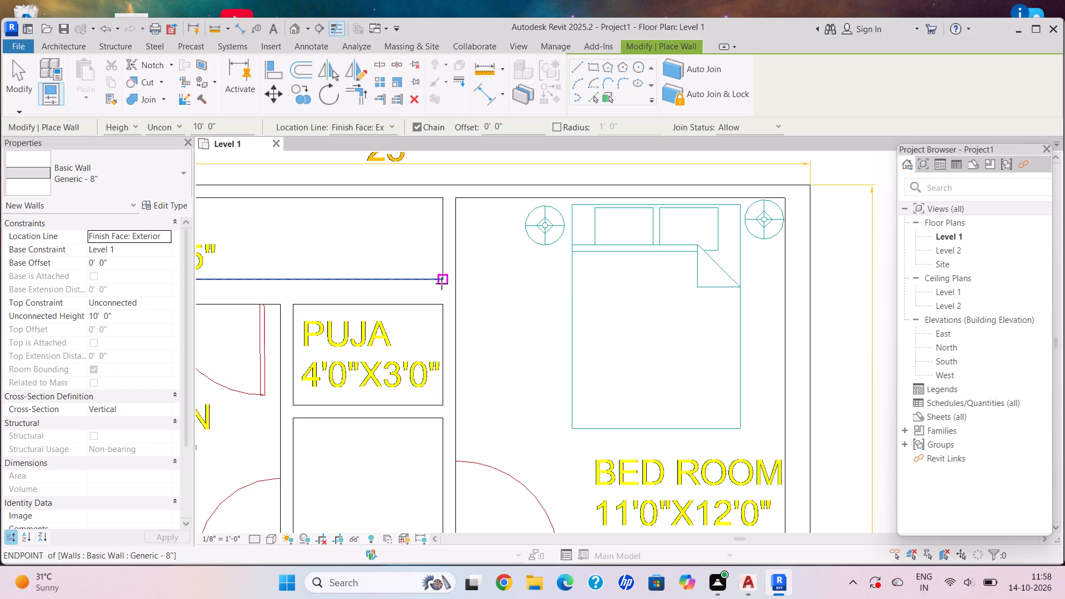
pyautogui.press('Escape')
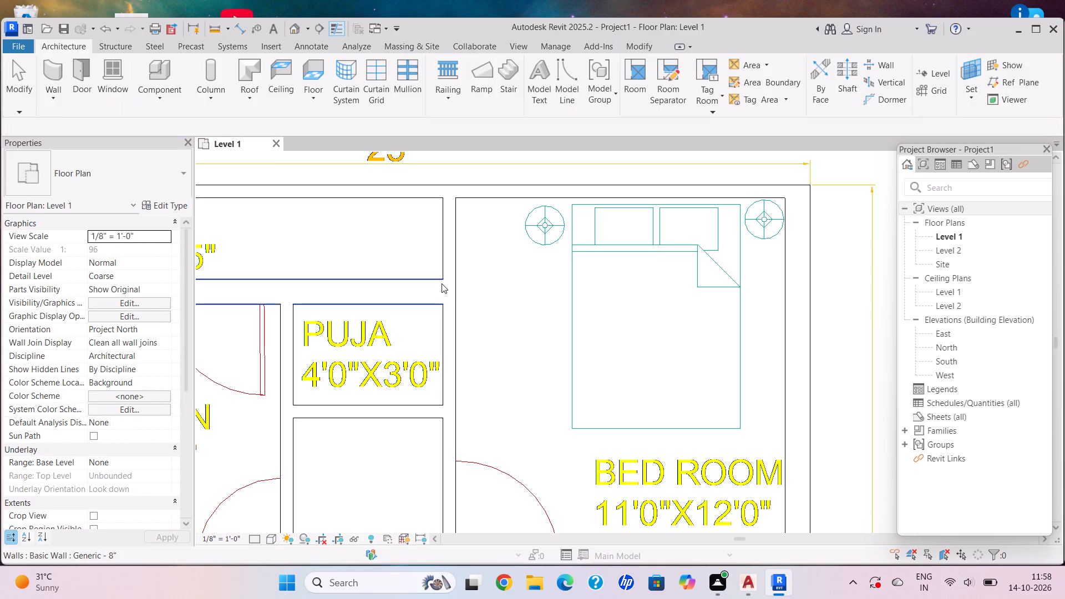
# Examine the whole Level 1 plan to check the traced walls and the door locations on the CAD drawing.
pyautogui.scroll(-12, 628, 227)
pyautogui.moveTo(621, 397); pyautogui.dragTo(451, 238, button='middle')
pyautogui.scroll(-1, 450, 238)
pyautogui.scroll(2, 465, 370)
pyautogui.moveTo(508, 299); pyautogui.dragTo(536, 353, button='middle')
pyautogui.moveTo(539, 367); pyautogui.dragTo(541, 374, button='middle')
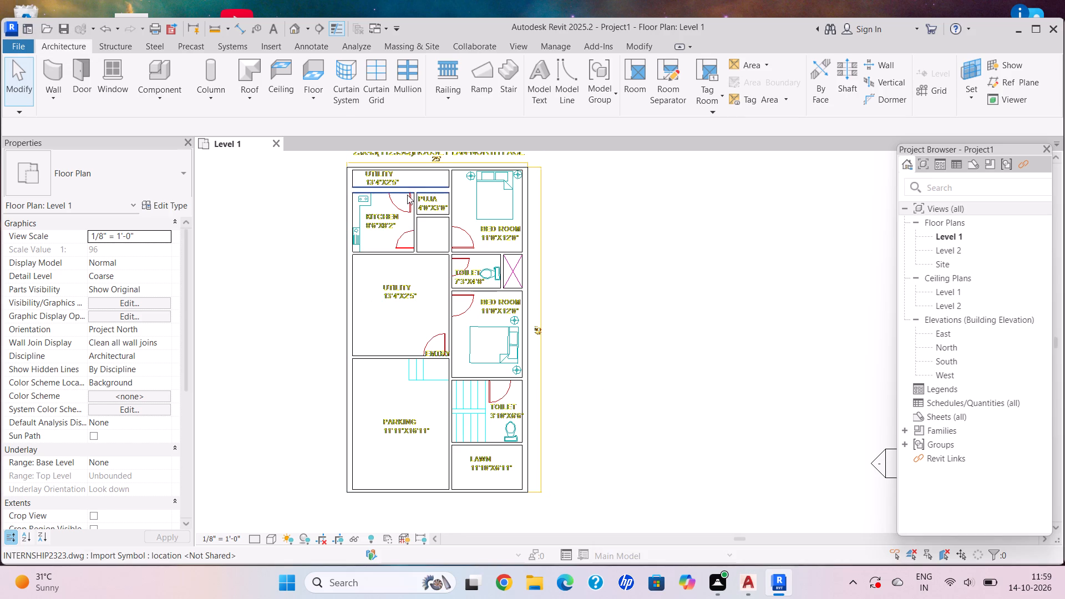
pyautogui.moveTo(435, 242); pyautogui.dragTo(476, 363, button='middle')
pyautogui.scroll(8, 469, 372)
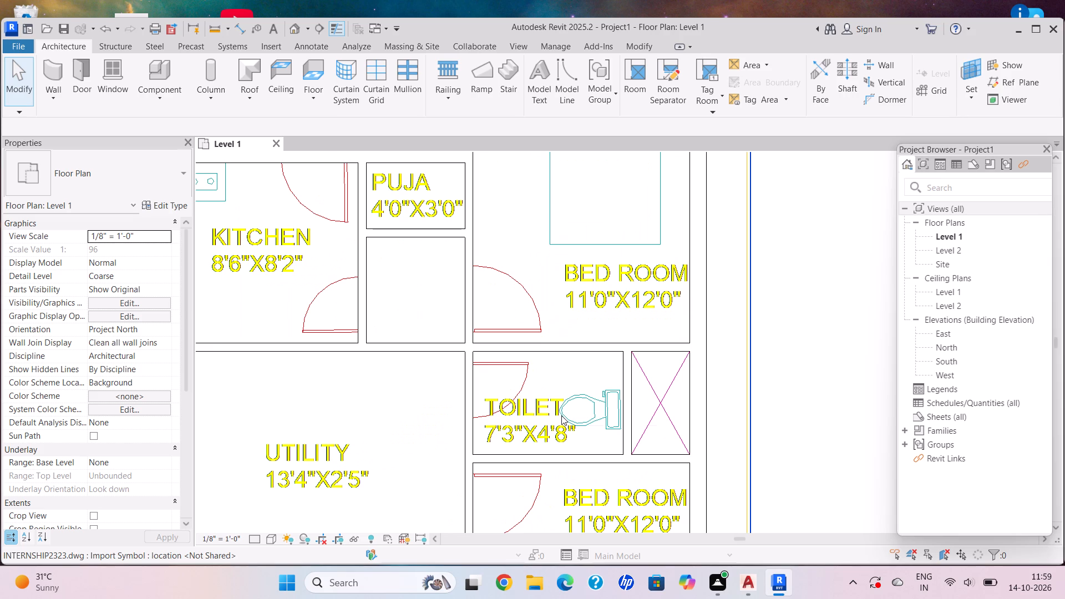
pyautogui.scroll(-9, 564, 444)
pyautogui.moveTo(567, 456); pyautogui.dragTo(552, 422, button='middle')
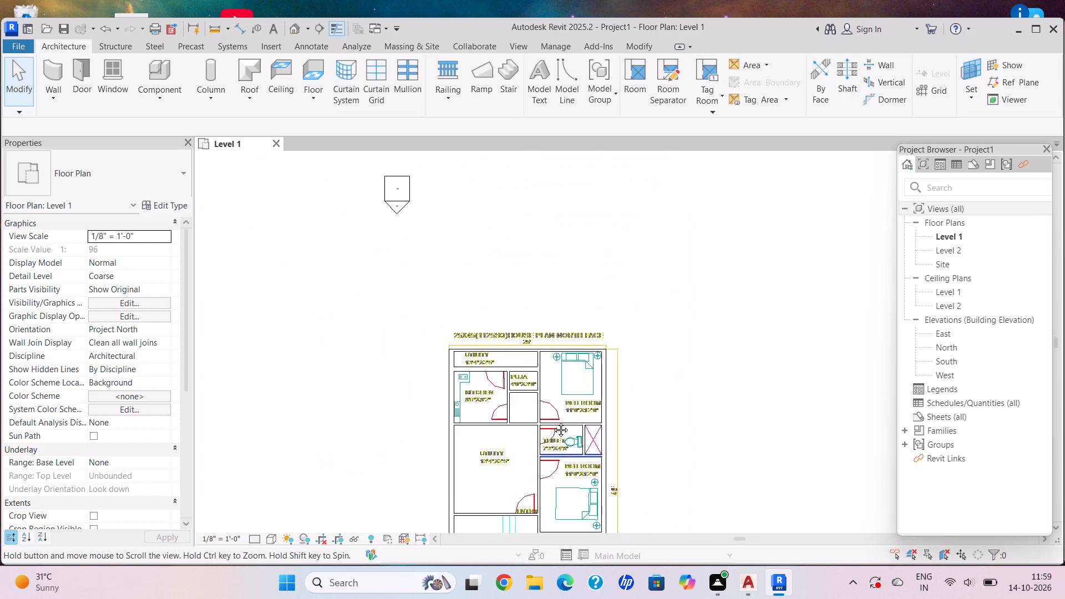
pyautogui.moveTo(552, 422); pyautogui.dragTo(517, 347, button='middle')
pyautogui.scroll(2, 501, 316)
# Place a Single-Flush 36" x 84" door in the wall between the northern utility and the kitchen, swinging into the kitchen over the CAD door.
pyautogui.click(90, 68)
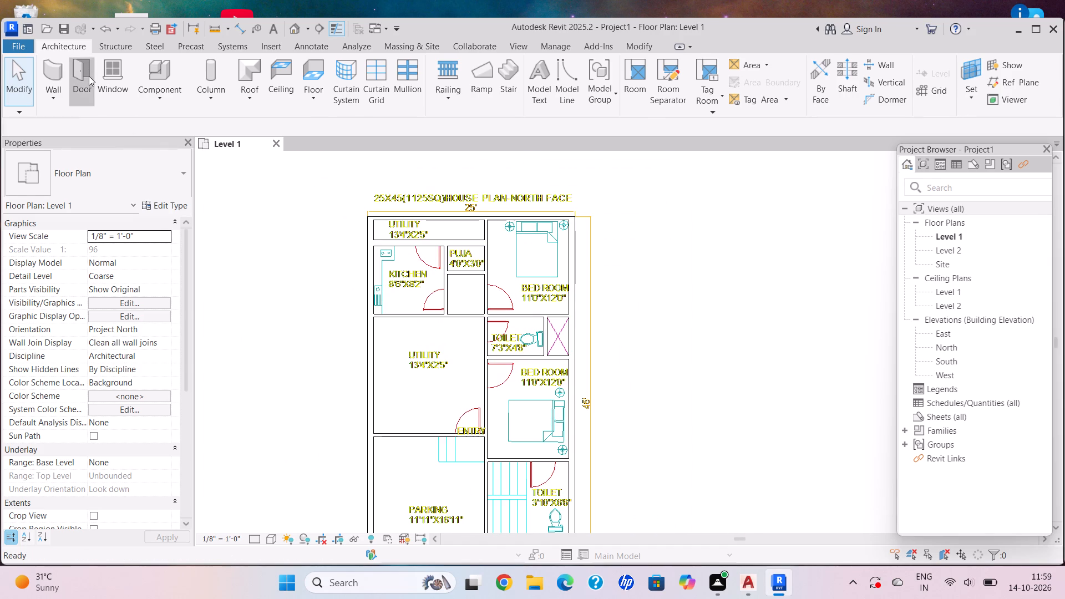
pyautogui.click(91, 161)
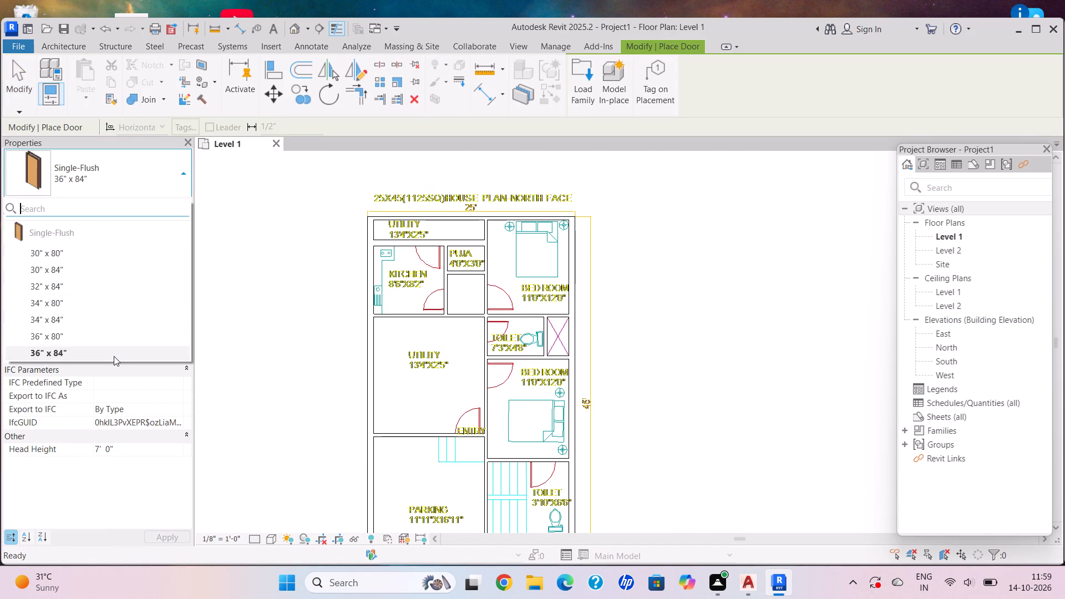
pyautogui.click(114, 356)
pyautogui.click(180, 202)
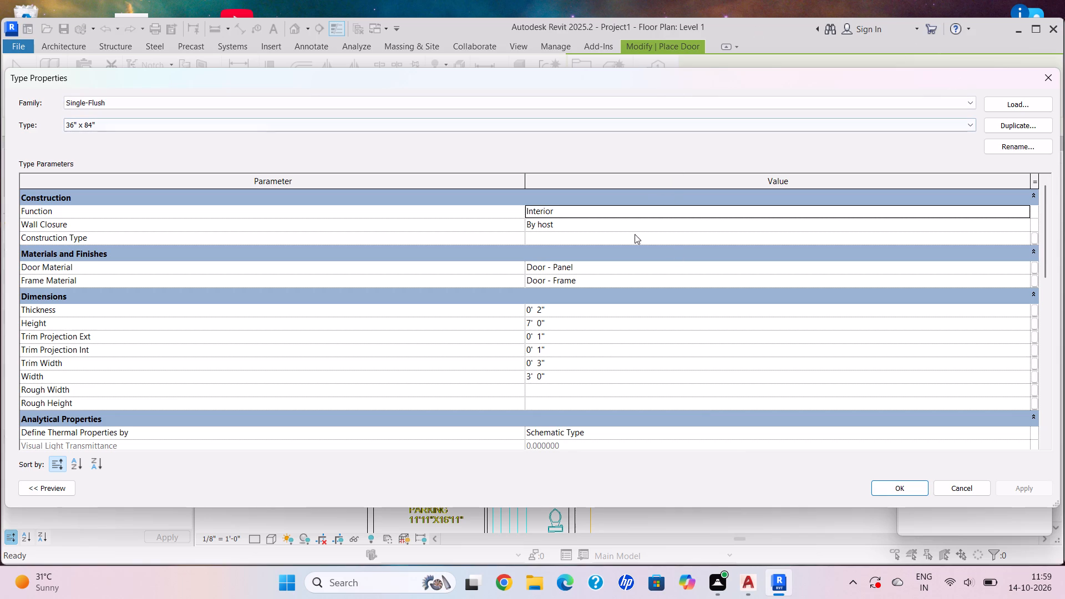
pyautogui.click(898, 486)
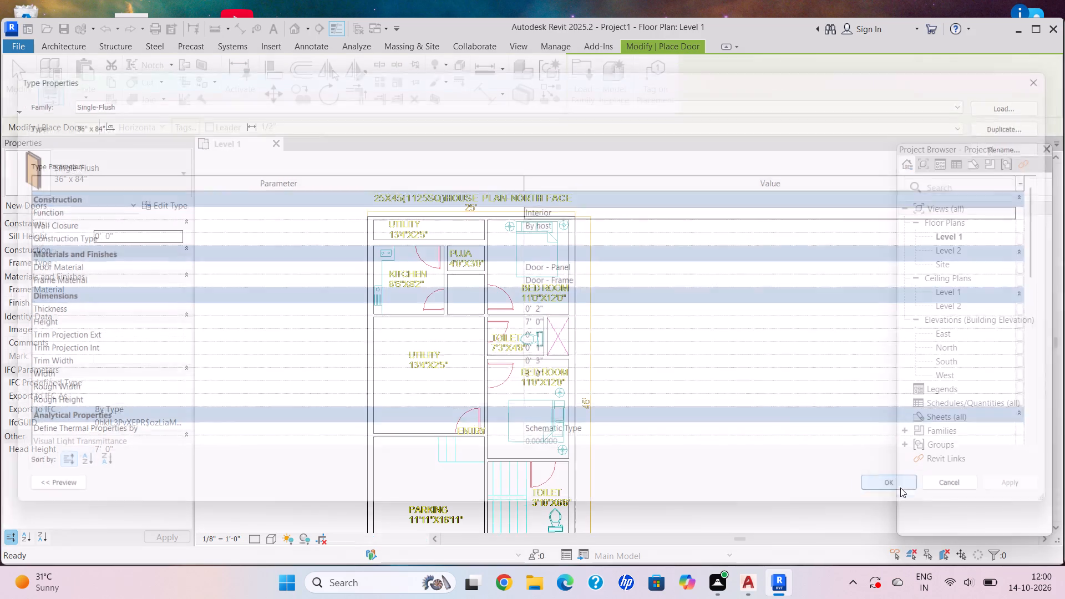
pyautogui.scroll(7, 449, 260)
pyautogui.press('space')
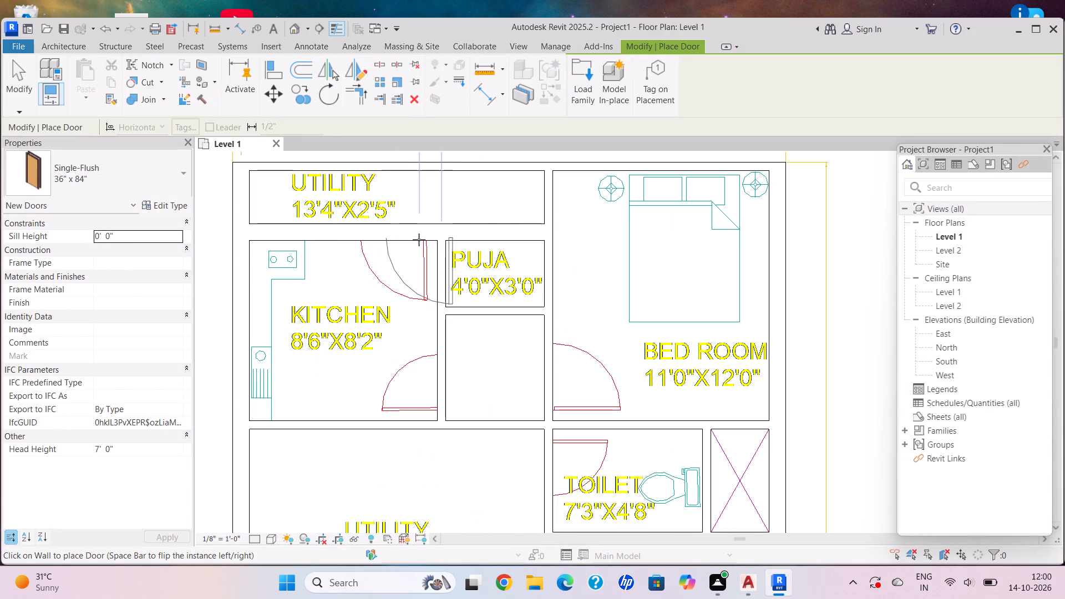
pyautogui.click(396, 241)
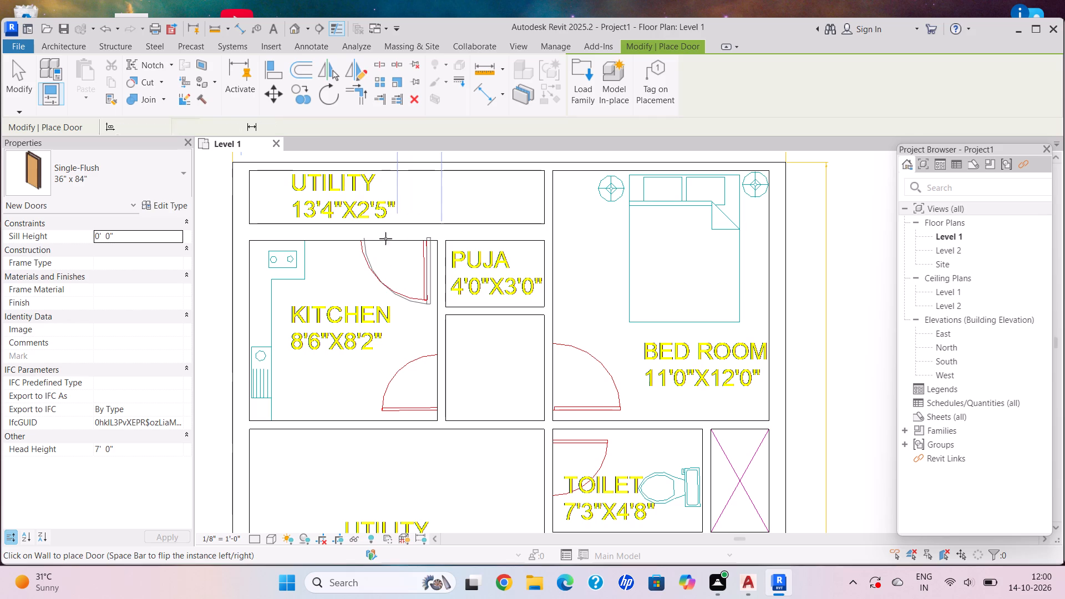
# Place 36" x 84" doors at the northern bedroom's entrance and in the kitchen's east wall, matching the CAD door swings.
pyautogui.press('space')
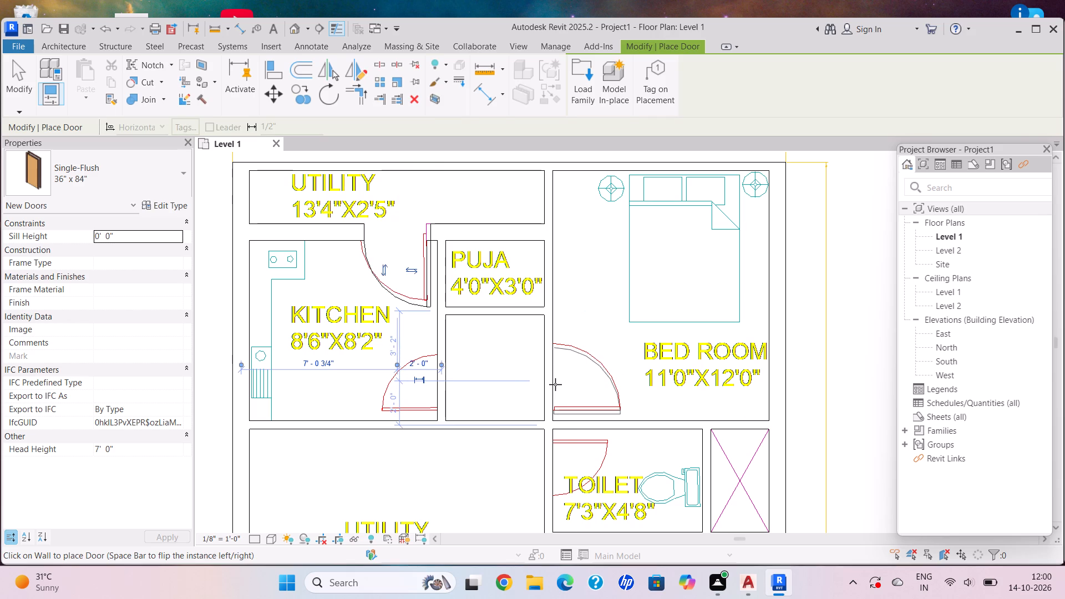
pyautogui.click(555, 384)
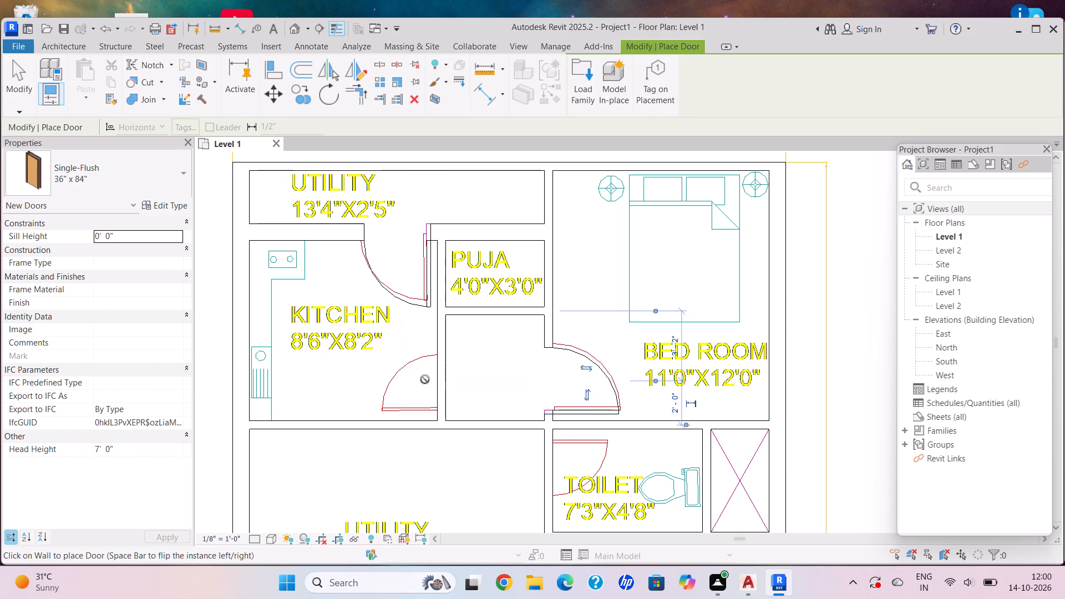
pyautogui.press('space')
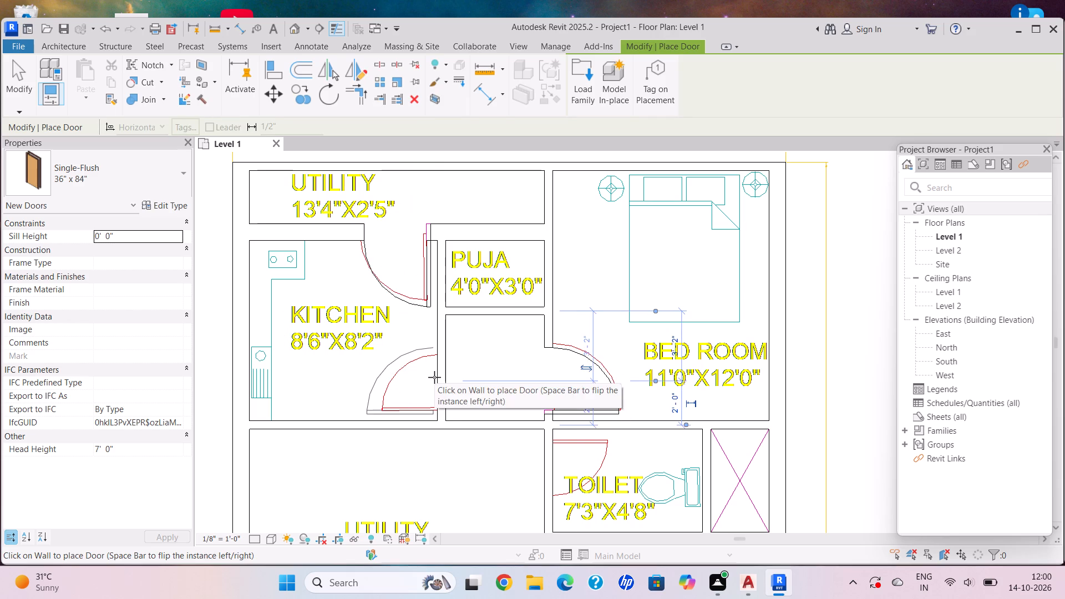
pyautogui.click(434, 377)
# Place 36" x 84" doors in the central partition for the 7'3"x4'8" toilet and the southern bedroom, matching the CAD swings.
pyautogui.scroll(-1, 522, 459)
pyautogui.moveTo(523, 458); pyautogui.dragTo(381, 369, button='middle')
pyautogui.scroll(3, 395, 362)
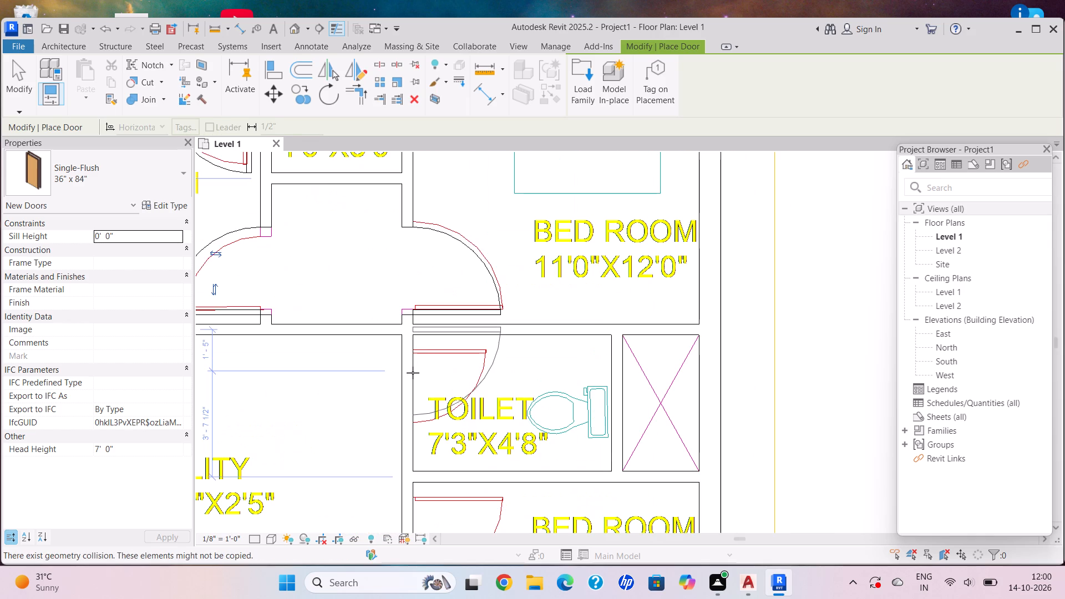
pyautogui.click(413, 393)
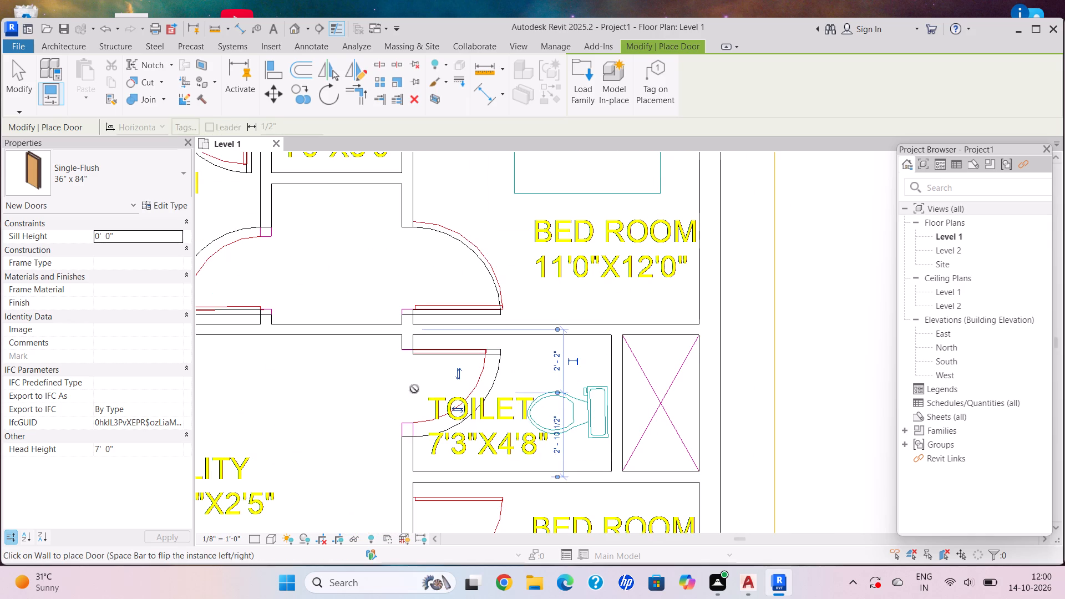
pyautogui.scroll(-4, 250, 82)
pyautogui.moveTo(404, 186); pyautogui.dragTo(348, 114, button='middle')
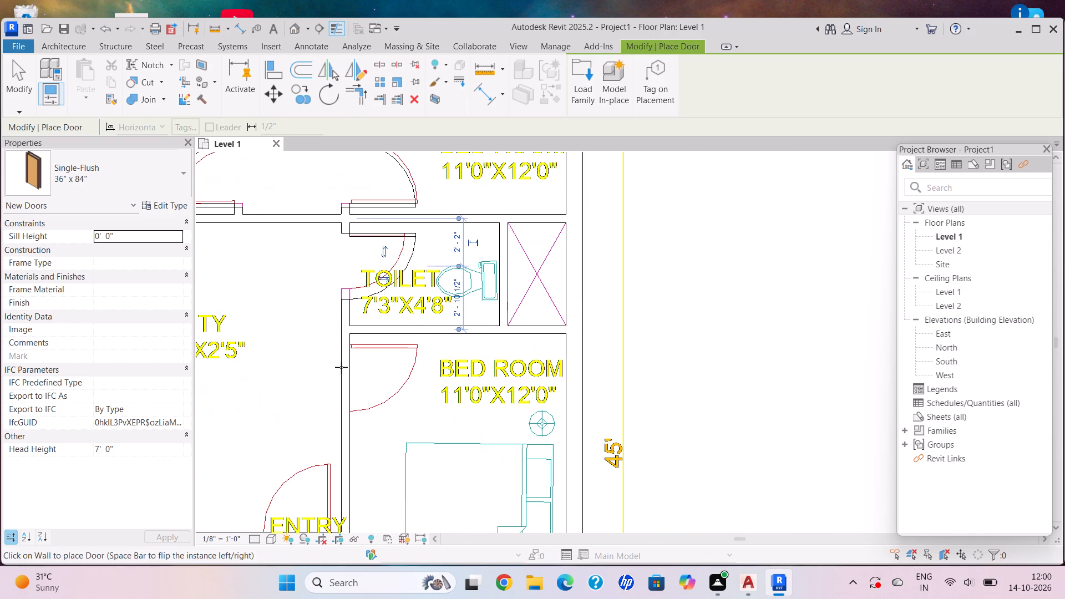
pyautogui.scroll(4, 352, 368)
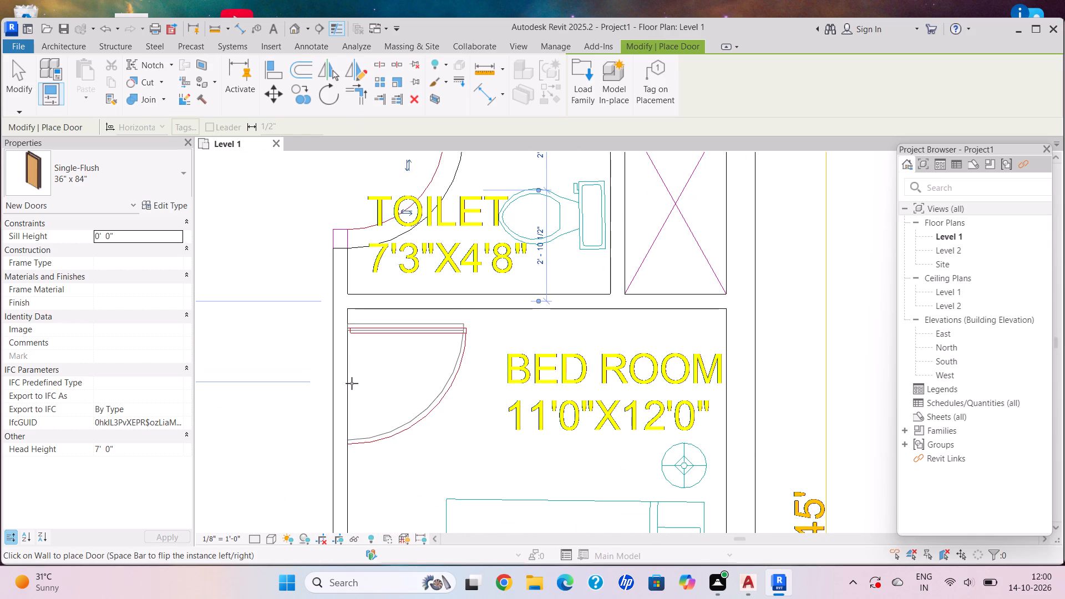
pyautogui.click(352, 388)
# Place the 36" x 84" entry door in the wall between the parking and the large utility room, swinging inward as in the CAD plan.
pyautogui.scroll(-8, 408, 435)
pyautogui.moveTo(411, 445); pyautogui.dragTo(384, 335, button='middle')
pyautogui.scroll(2, 349, 378)
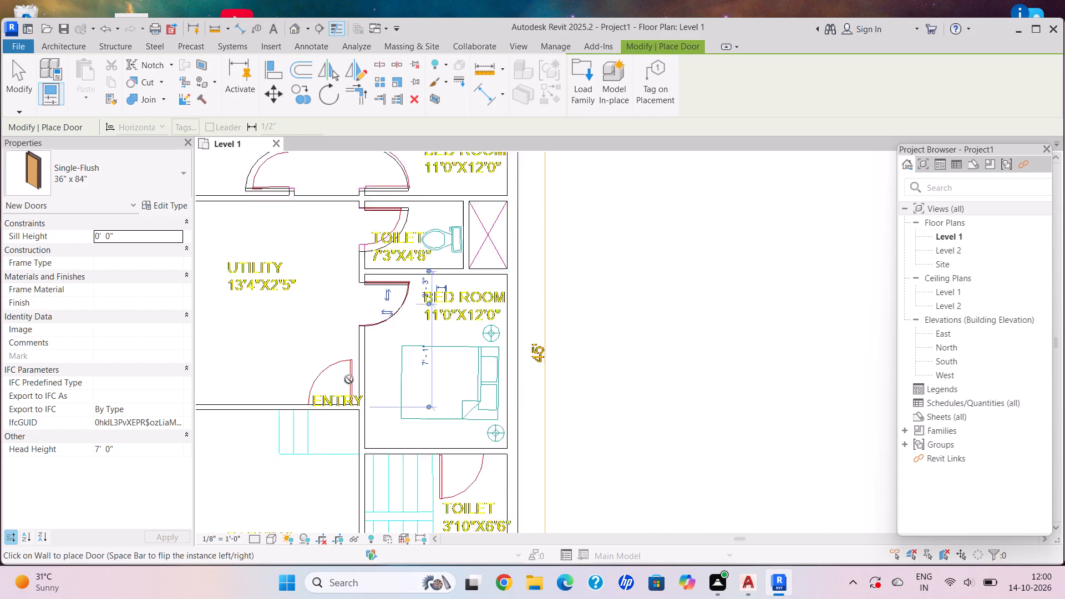
pyautogui.scroll(4, 349, 379)
pyautogui.press('space')
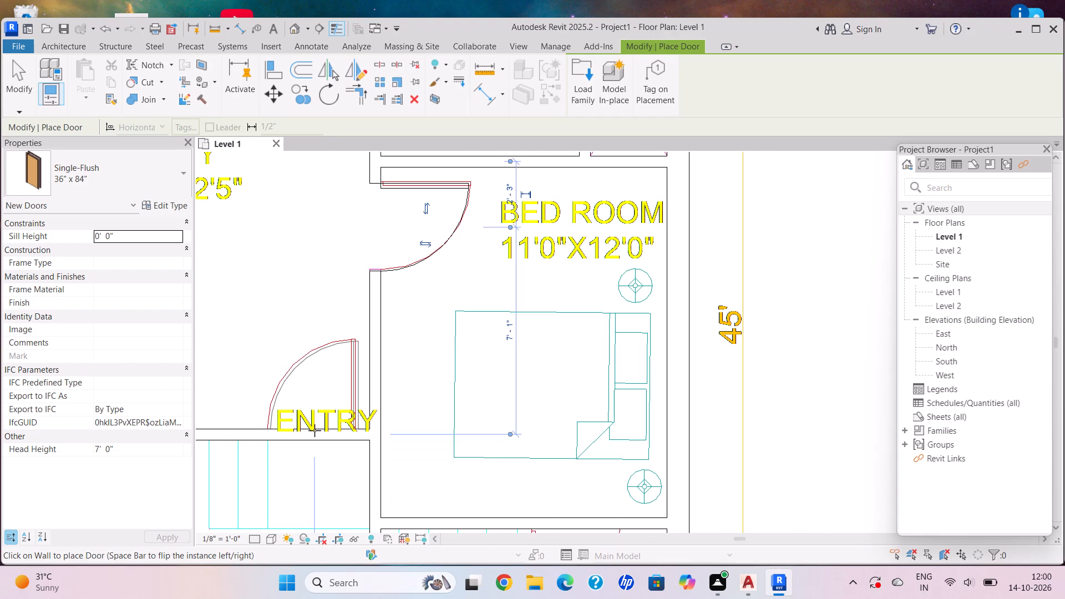
pyautogui.click(315, 430)
# Place a 36" x 84" door in the north wall of the 3'10"x6'6" toilet, swinging into the toilet as in the CAD plan.
pyautogui.scroll(-3, 493, 458)
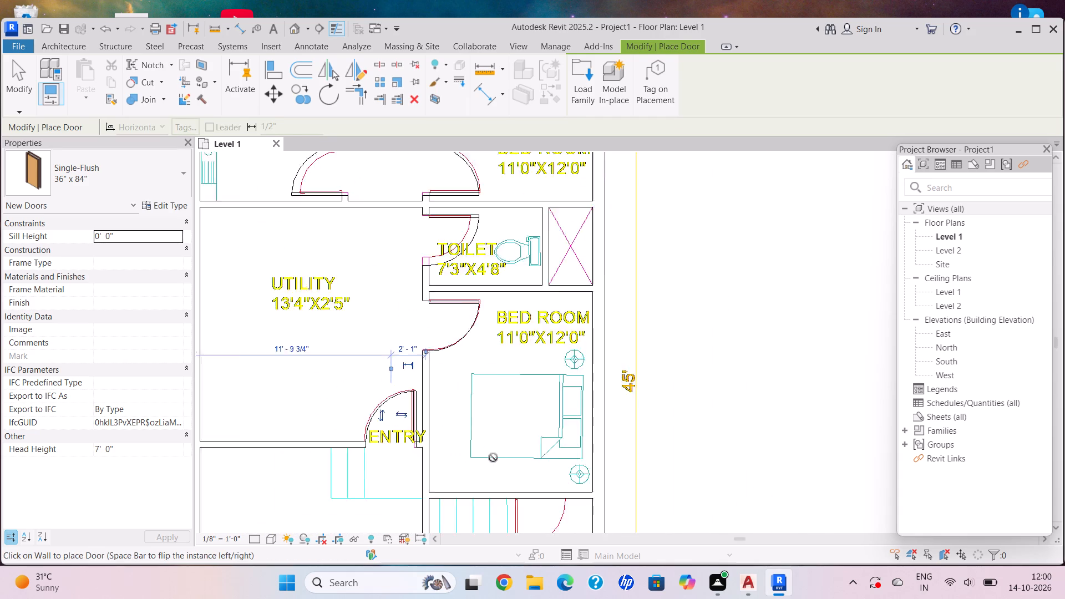
pyautogui.scroll(-3, 493, 458)
pyautogui.moveTo(469, 427); pyautogui.dragTo(412, 338, button='middle')
pyautogui.scroll(-3, 380, 283)
pyautogui.middleClick(405, 324)
pyautogui.scroll(-1, 408, 328)
pyautogui.scroll(3, 462, 370)
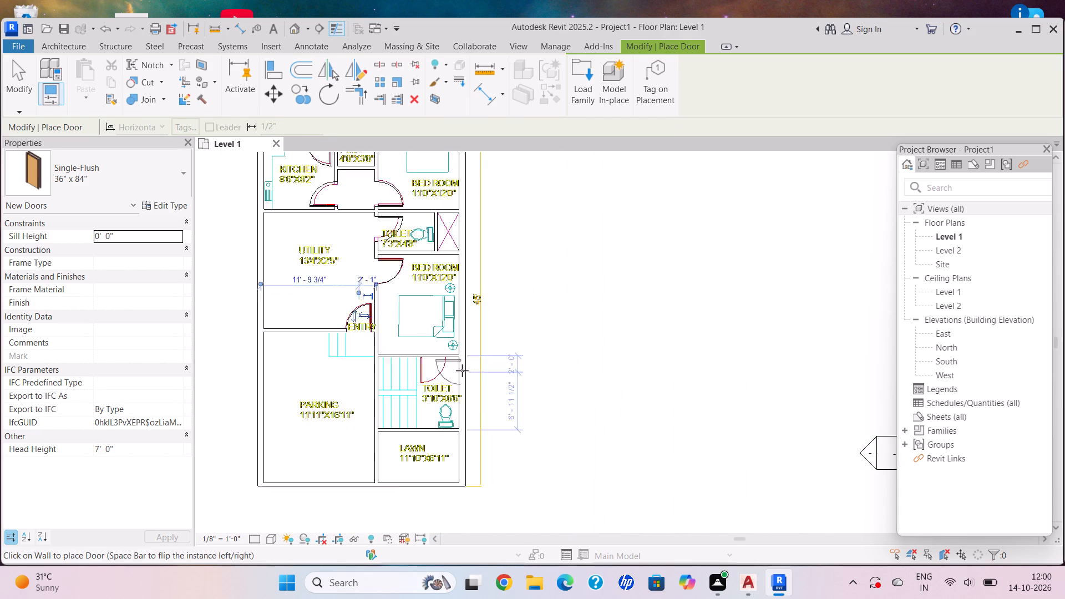
pyautogui.scroll(8, 462, 370)
pyautogui.press('space')
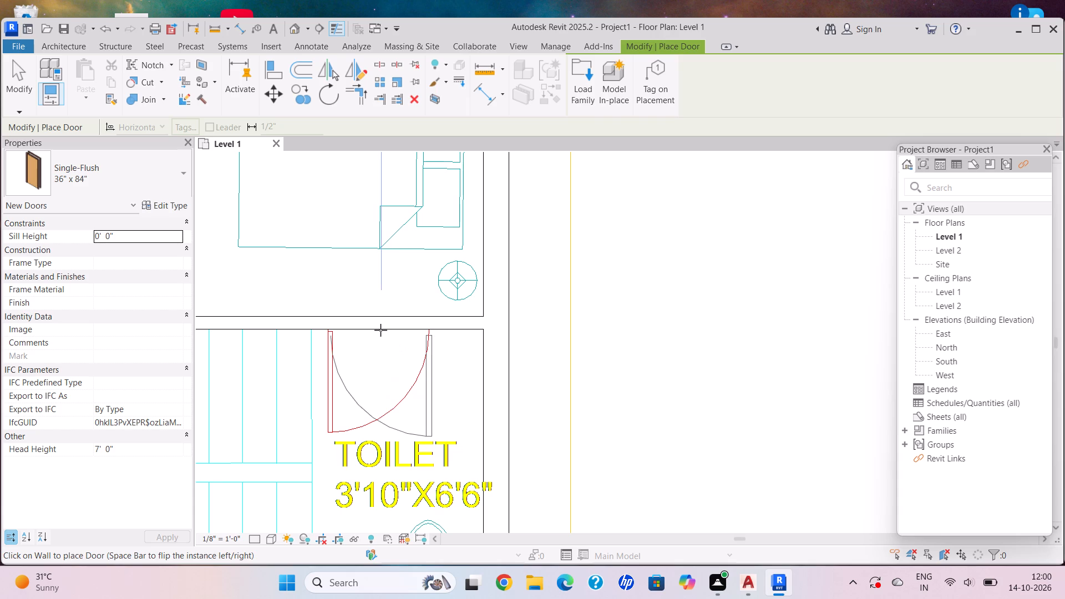
pyautogui.press('space')
pyautogui.click(376, 329)
pyautogui.scroll(-11, 398, 349)
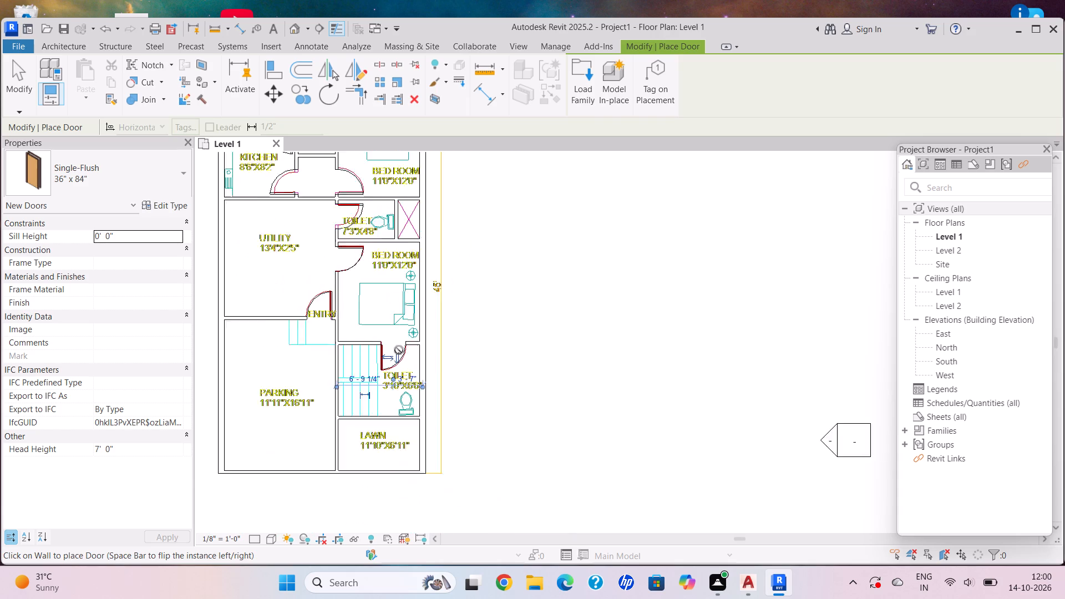
pyautogui.moveTo(420, 357); pyautogui.dragTo(459, 387, button='middle')
pyautogui.press('Escape')
pyautogui.press('Escape')
# Nudge the door between the northern utility and the kitchen west until its east edge lines up with the CAD opening.
pyautogui.scroll(1, 436, 252)
pyautogui.moveTo(455, 275); pyautogui.dragTo(521, 377, button='middle')
pyautogui.scroll(6, 357, 199)
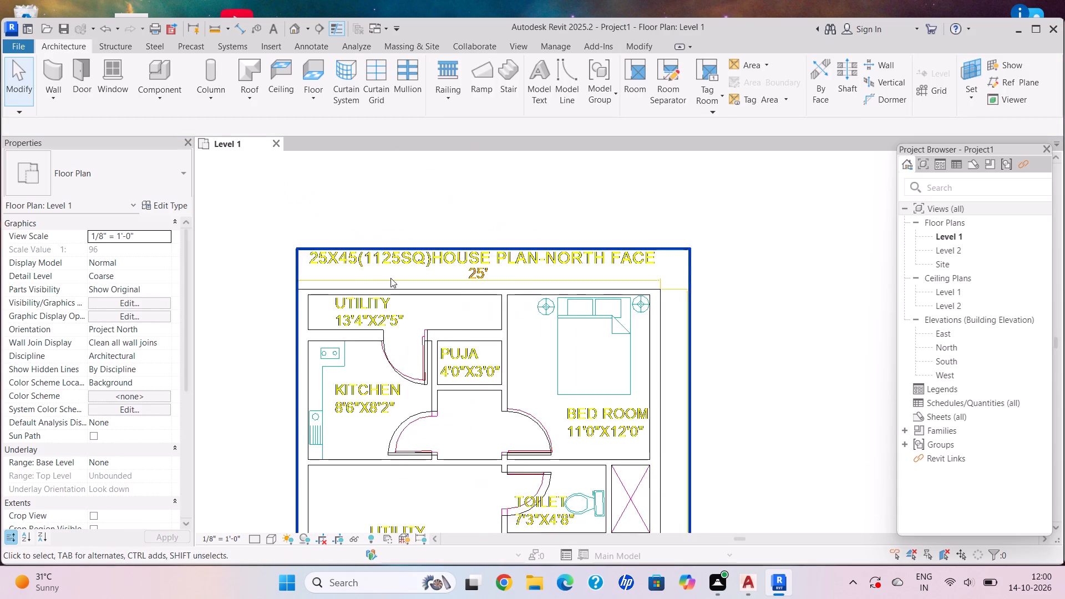
pyautogui.scroll(7, 390, 278)
pyautogui.moveTo(486, 407); pyautogui.dragTo(477, 354, button='middle')
pyautogui.scroll(5, 472, 378)
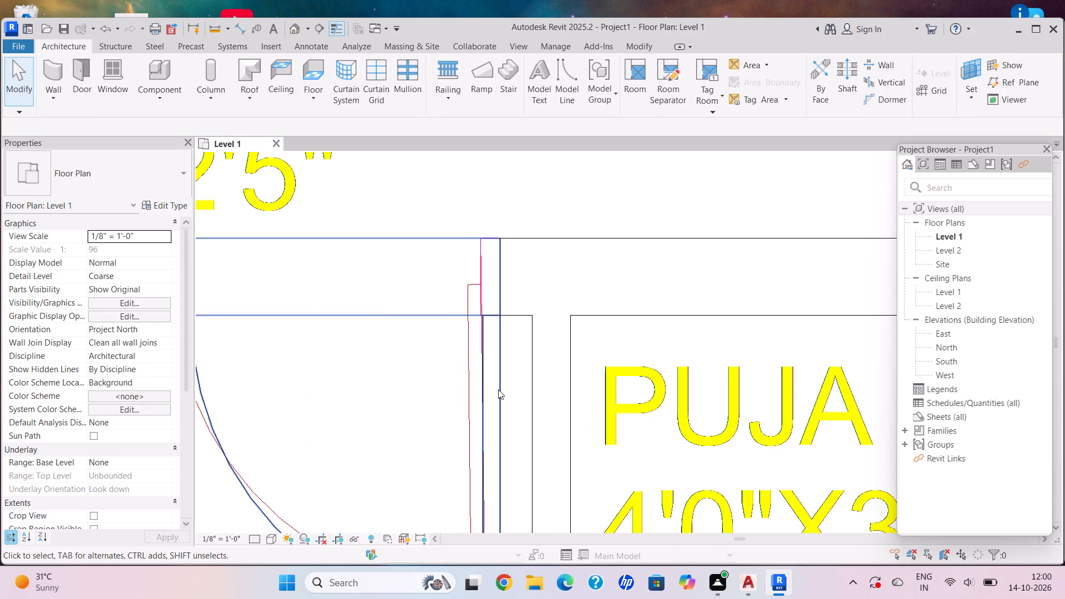
pyautogui.click(498, 389)
pyautogui.press('Left')
pyautogui.press('Left')
pyautogui.press('Left')
pyautogui.press('Left')
pyautogui.press('Left')
pyautogui.press('Left')
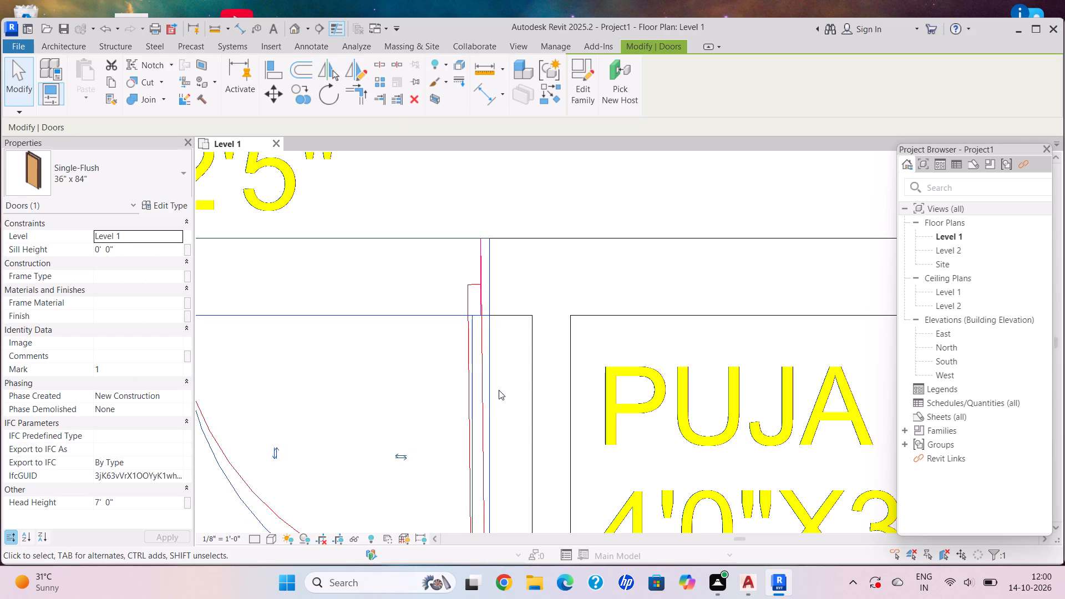
pyautogui.press('Left')
pyautogui.press('Left')
pyautogui.press('Left')
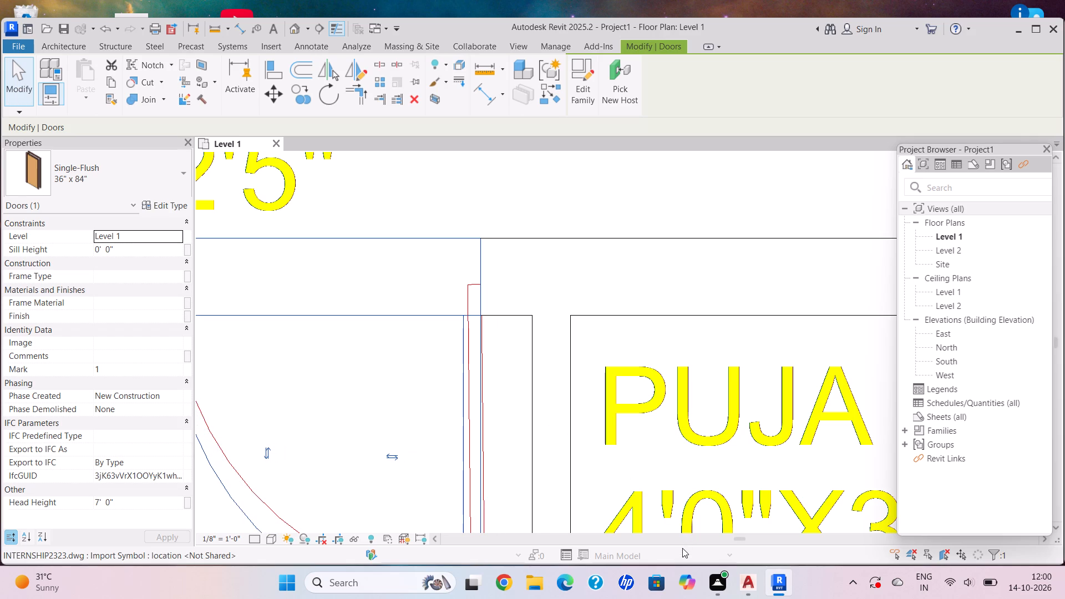
pyautogui.scroll(-14, 647, 329)
pyautogui.moveTo(667, 376); pyautogui.dragTo(528, 277, button='middle')
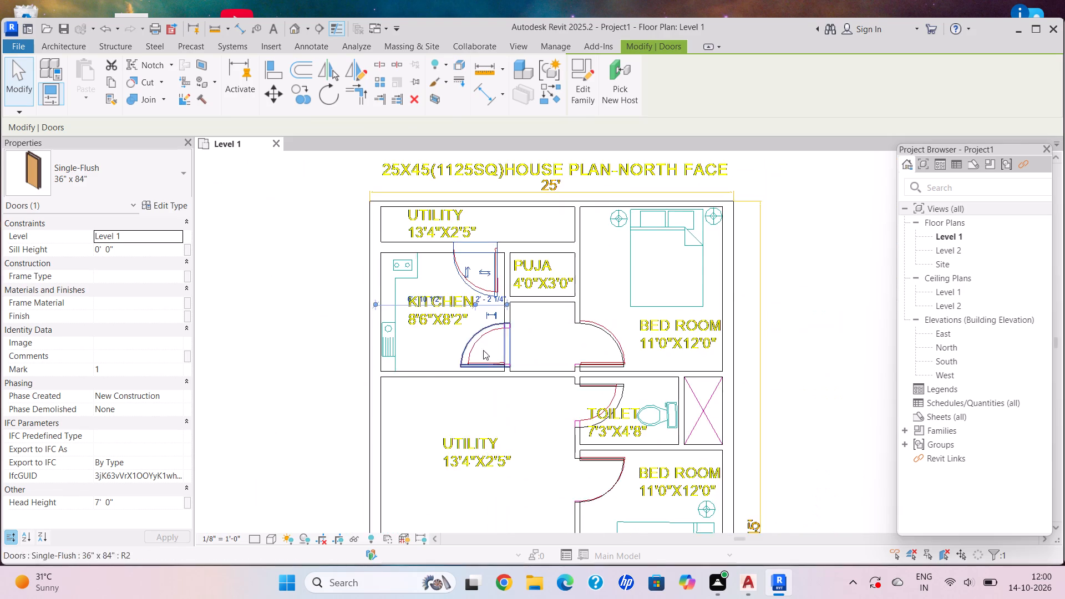
# Nudge the kitchen's east door north until its southern edge lines up with the CAD opening.
pyautogui.scroll(13, 479, 365)
pyautogui.scroll(2, 603, 386)
pyautogui.click(729, 433)
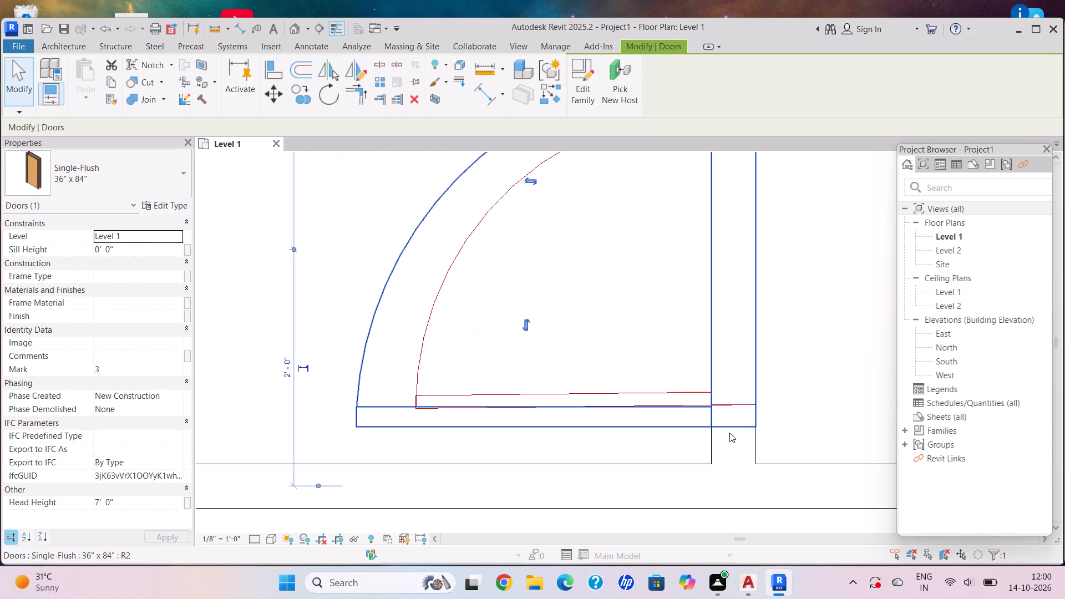
pyautogui.press('Up')
pyautogui.press('Up')
pyautogui.press('Up')
pyautogui.press('Up')
pyautogui.press('Up')
pyautogui.press('Up')
pyautogui.press('Up')
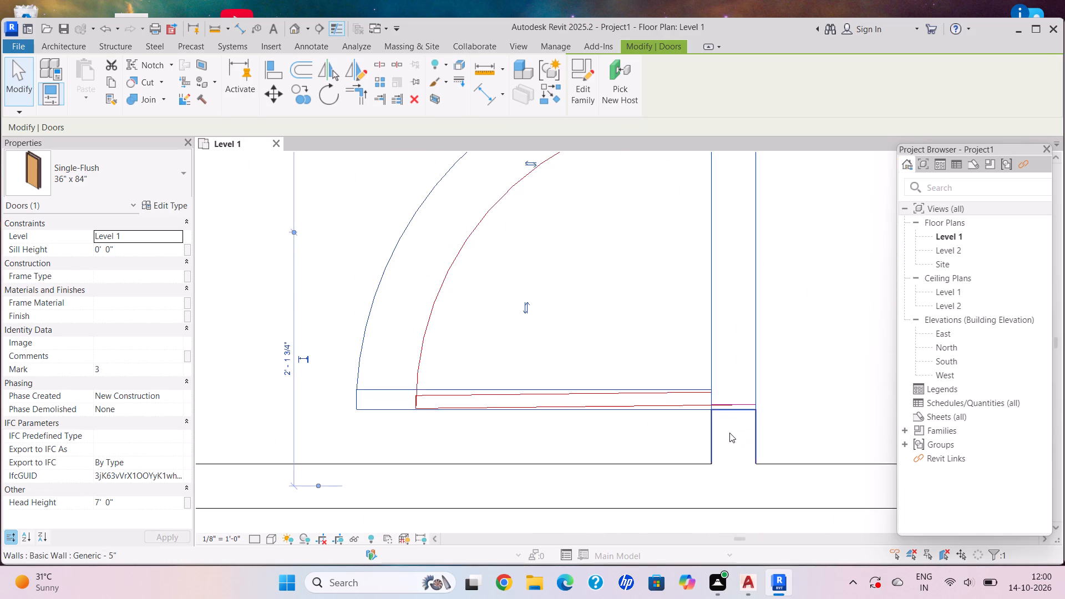
pyautogui.press('Up')
pyautogui.press('Up')
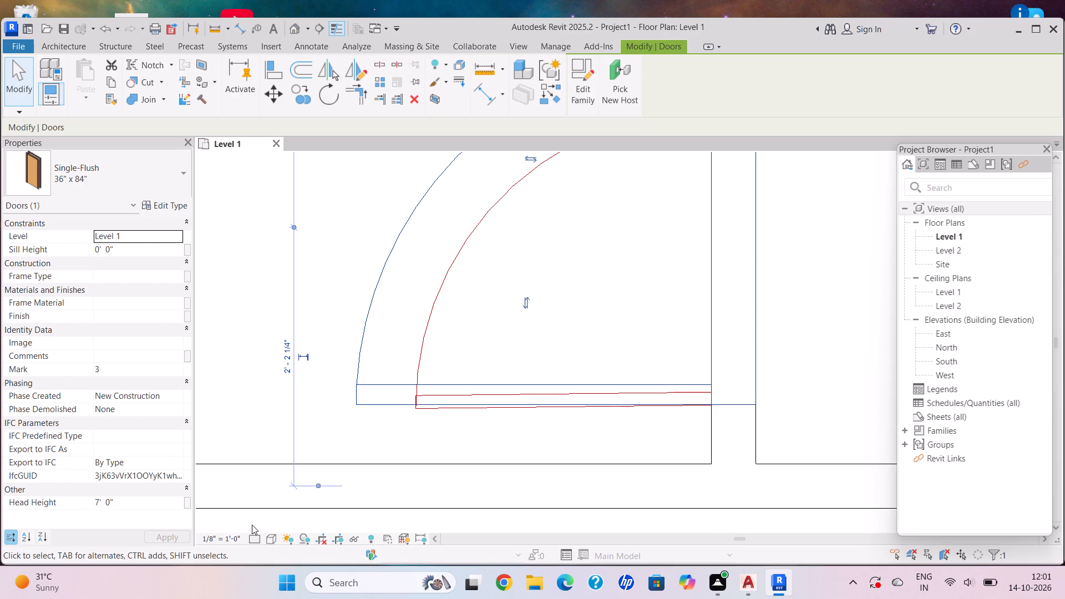
# Nudge the northern bedroom door north until its southern edge lines up with the CAD opening.
pyautogui.scroll(-8, 252, 525)
pyautogui.scroll(-5, 732, 385)
pyautogui.moveTo(738, 385); pyautogui.dragTo(669, 343, button='middle')
pyautogui.scroll(3, 699, 389)
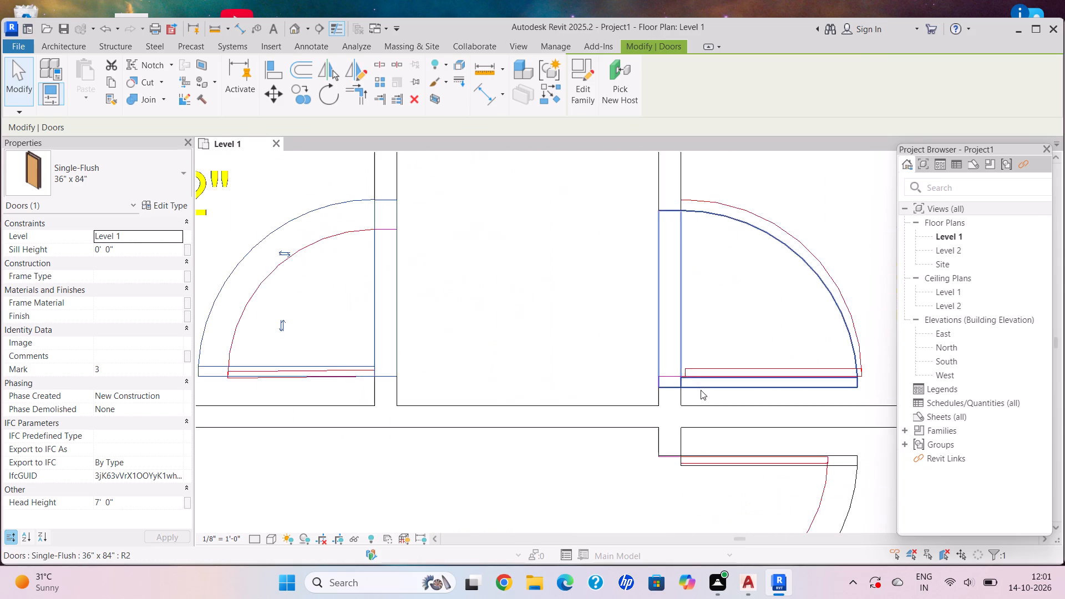
pyautogui.scroll(8, 701, 390)
pyautogui.click(703, 387)
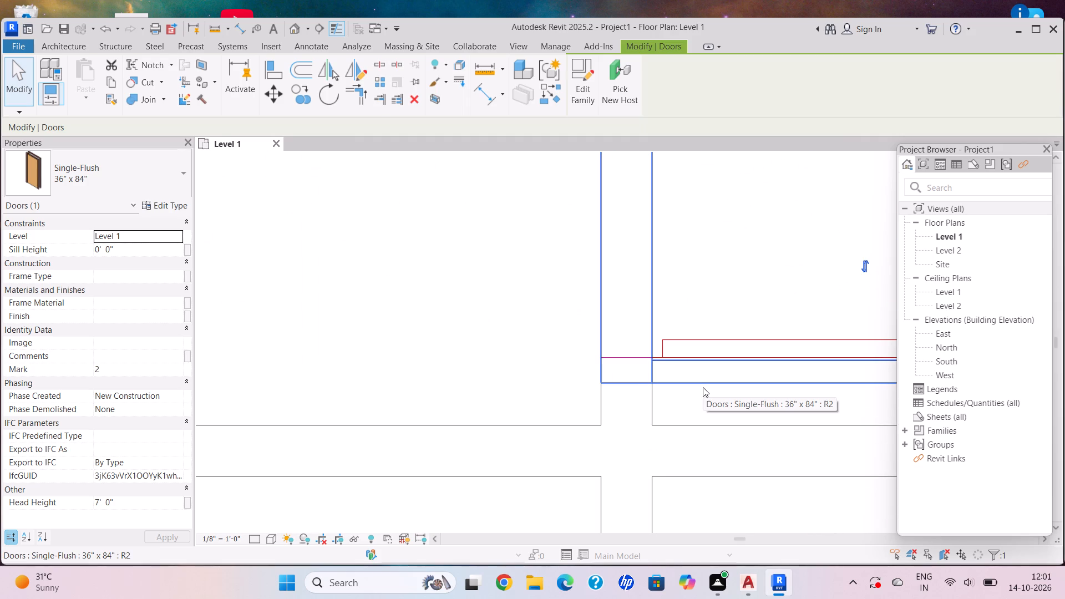
pyautogui.press('Up')
pyautogui.press('Up')
pyautogui.press('Up')
pyautogui.press('Up')
pyautogui.press('Up')
pyautogui.press('Up')
pyautogui.press('Up')
pyautogui.press('Up')
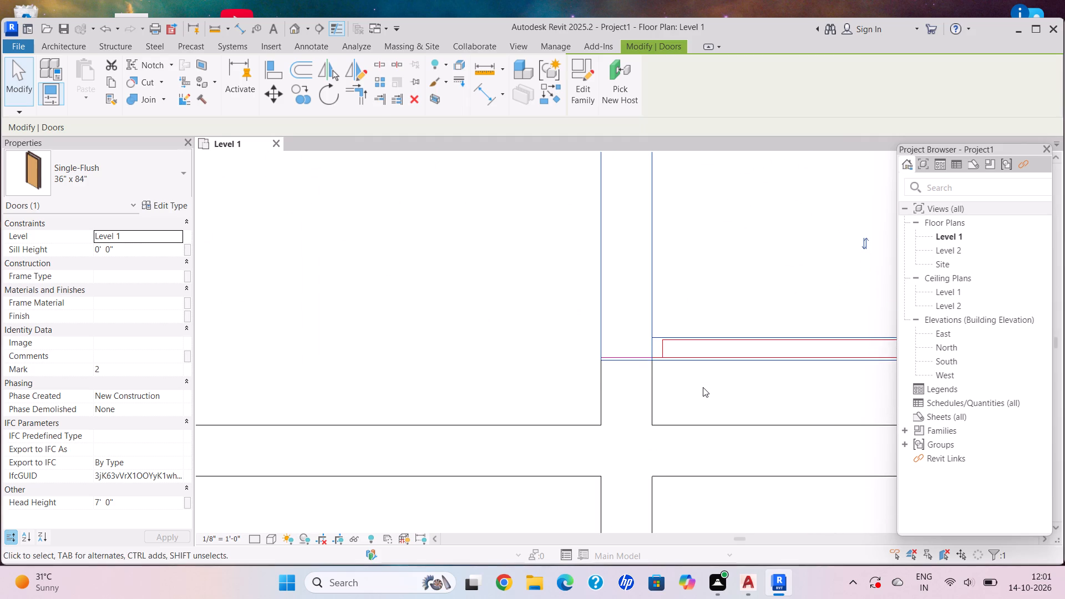
pyautogui.press('Up')
pyautogui.scroll(-4, 713, 396)
pyautogui.press('Escape')
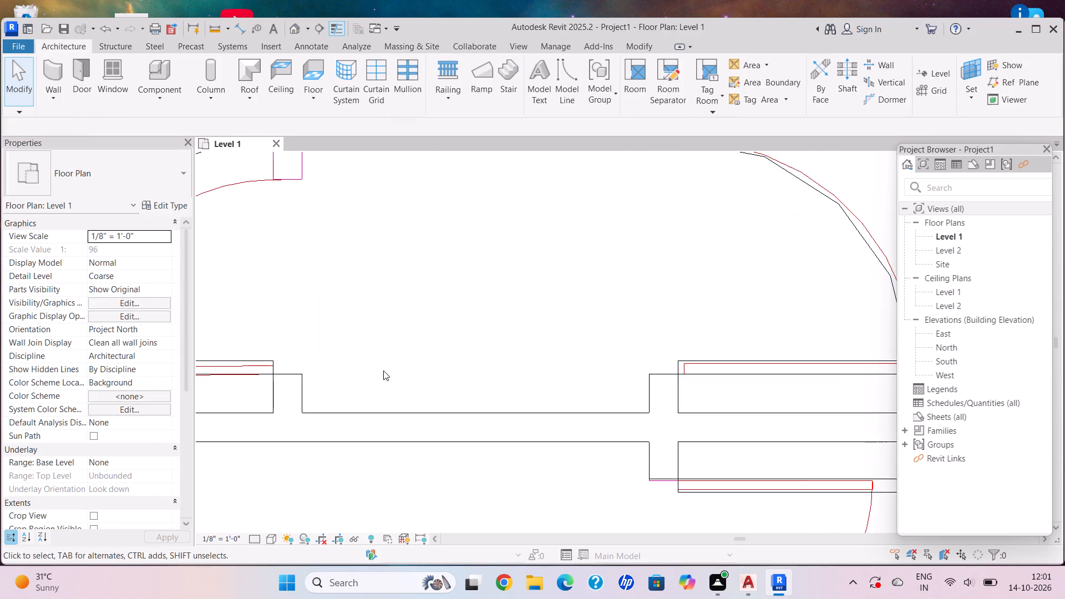
# Nudge the 7'3"x4'8" toilet door slightly south so its northern edge matches the CAD opening.
pyautogui.scroll(-7, 385, 385)
pyautogui.scroll(12, 587, 469)
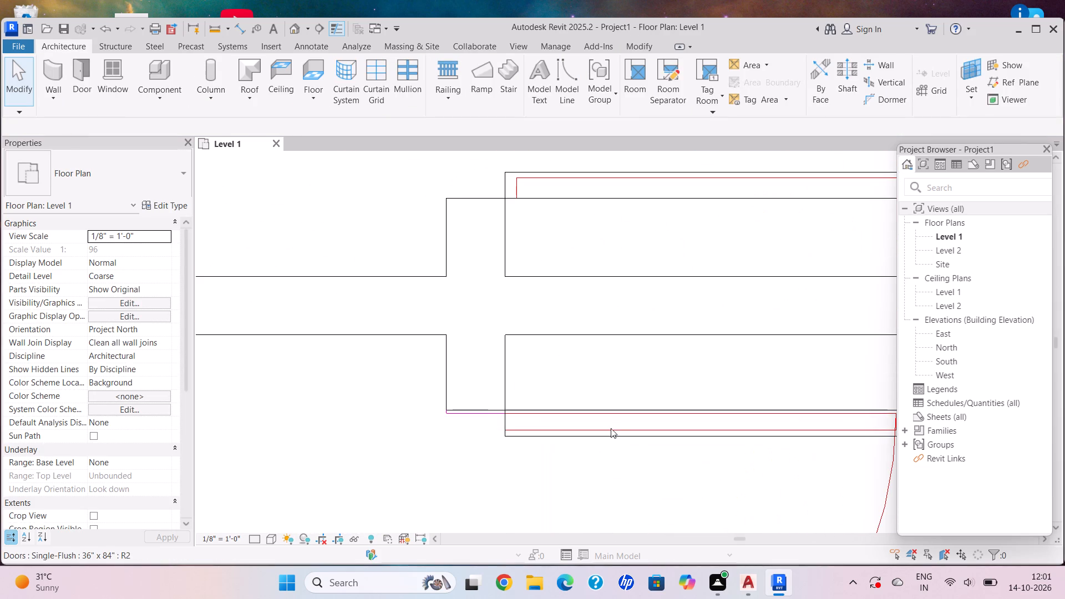
pyautogui.click(600, 415)
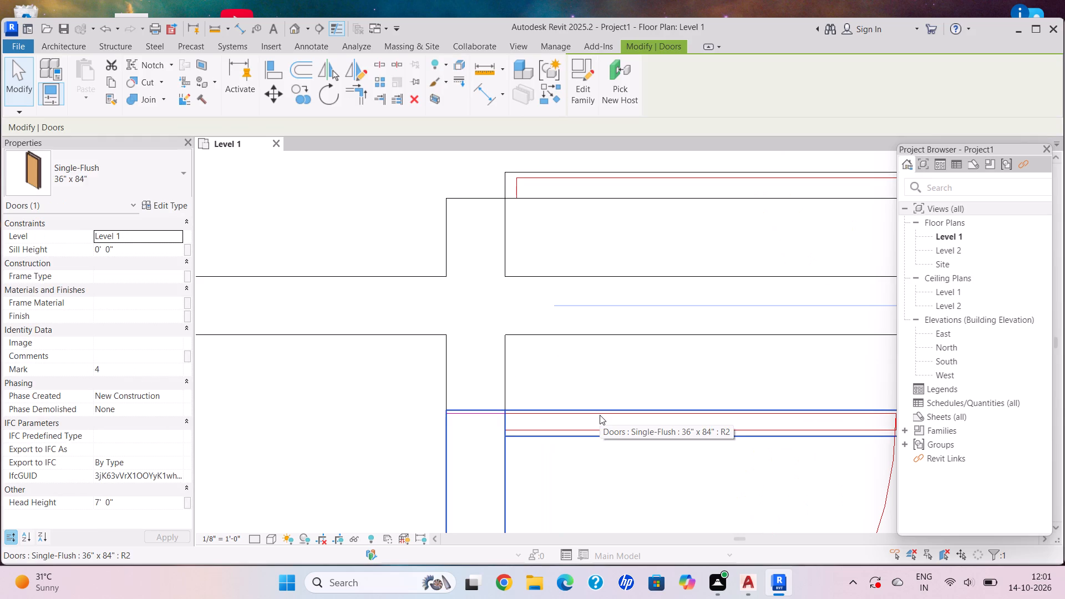
pyautogui.press('Down')
pyautogui.press('Down')
pyautogui.press('Up')
pyautogui.press('Escape')
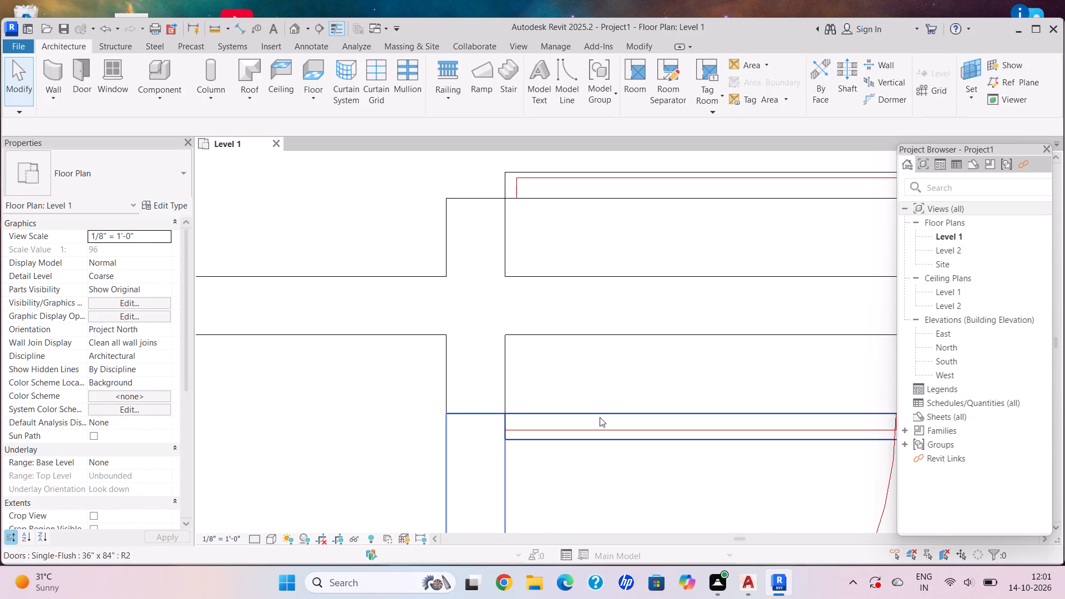
# Nudge the southern bedroom door north until its northern edge lines up with the CAD door line.
pyautogui.scroll(-17, 508, 397)
pyautogui.moveTo(560, 430); pyautogui.dragTo(587, 348, button='middle')
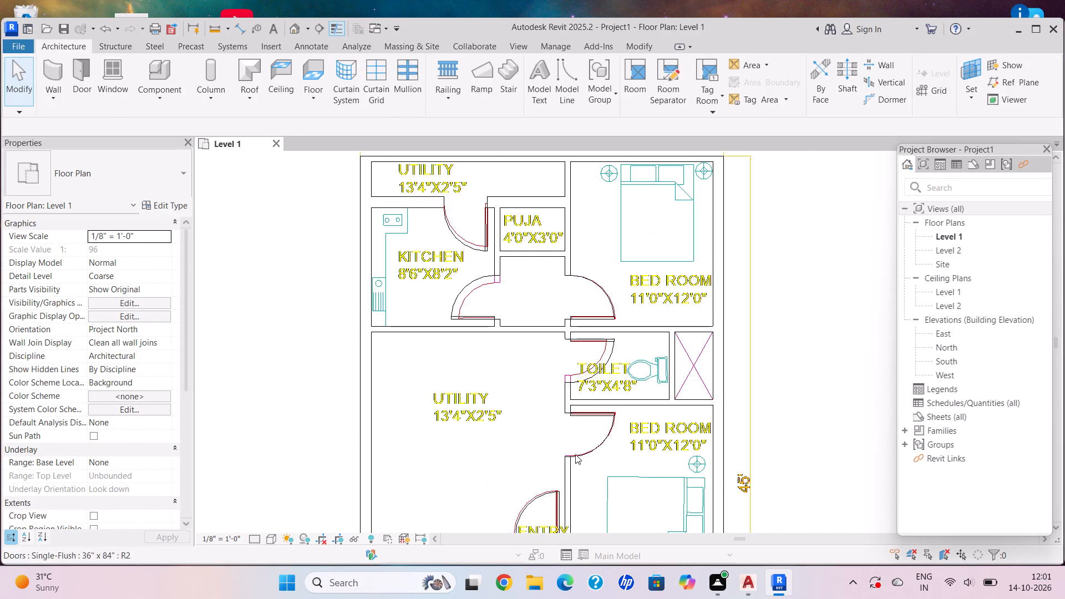
pyautogui.scroll(7, 554, 475)
pyautogui.scroll(10, 608, 331)
pyautogui.click(579, 332)
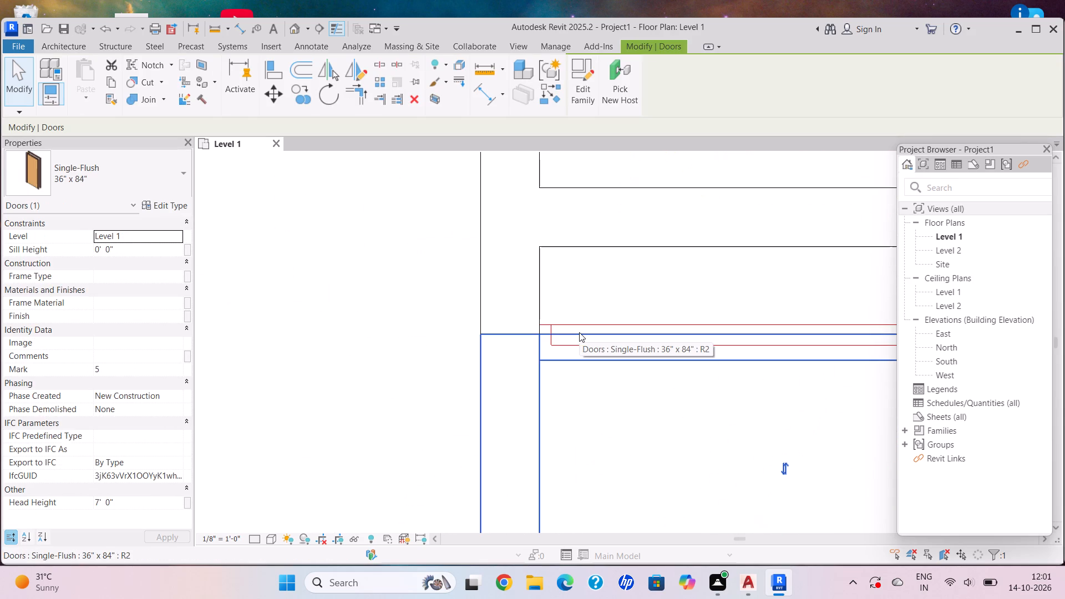
pyautogui.press('Up')
pyautogui.press('Up')
pyautogui.press('Up')
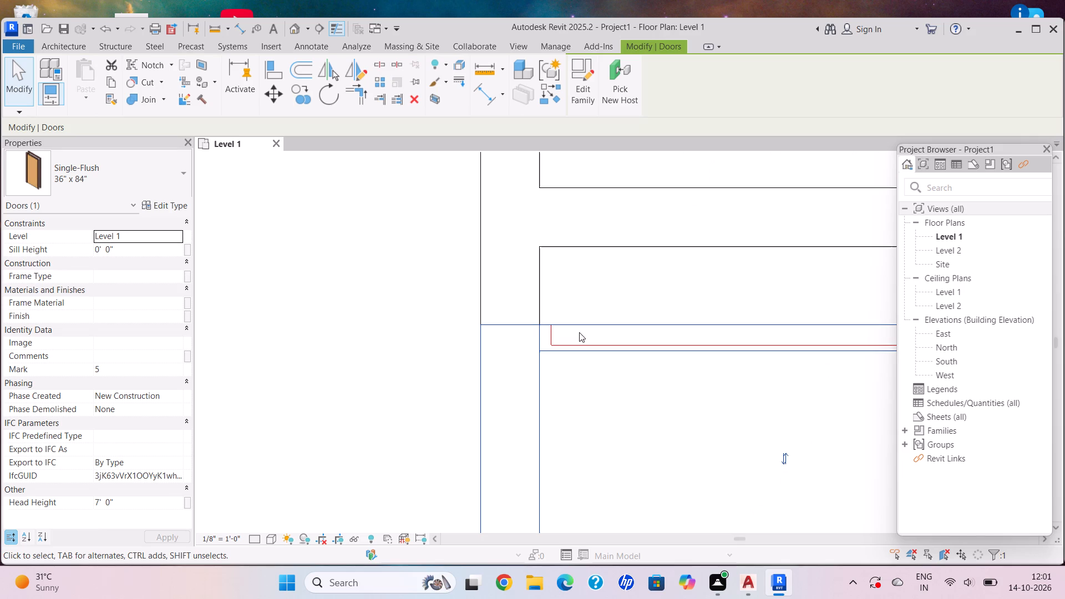
# Nudge the entry door west until its east edge lines up with the CAD opening.
pyautogui.scroll(-12, 520, 382)
pyautogui.moveTo(557, 430); pyautogui.dragTo(539, 291, button='middle')
pyautogui.scroll(-2, 540, 331)
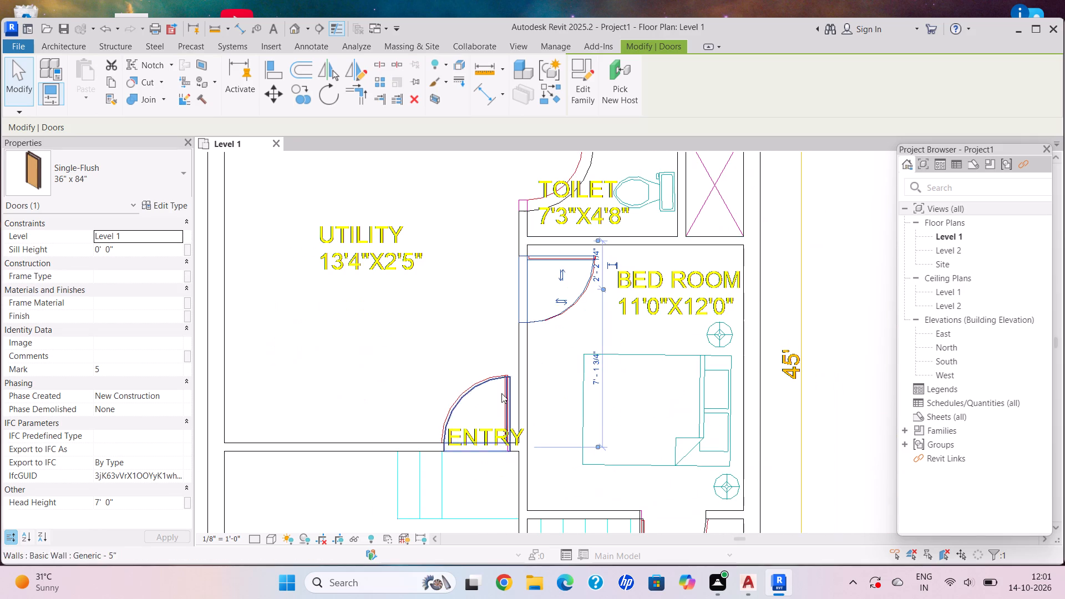
pyautogui.scroll(6, 440, 453)
pyautogui.scroll(6, 582, 436)
pyautogui.click(627, 456)
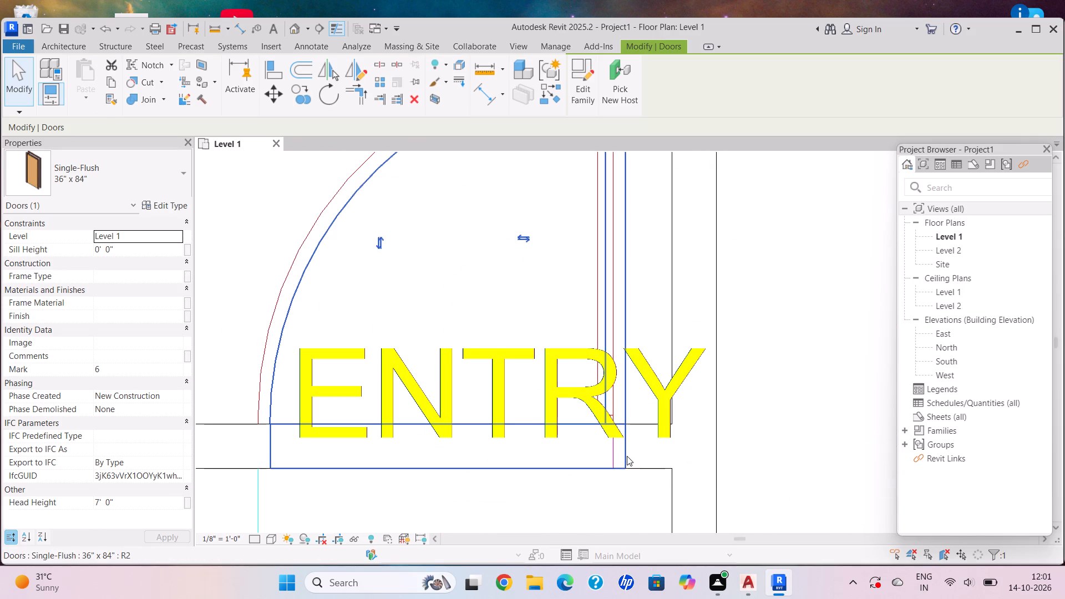
pyautogui.press('Left')
pyautogui.press('Left')
pyautogui.press('Left')
pyautogui.press('Left')
pyautogui.press('Left')
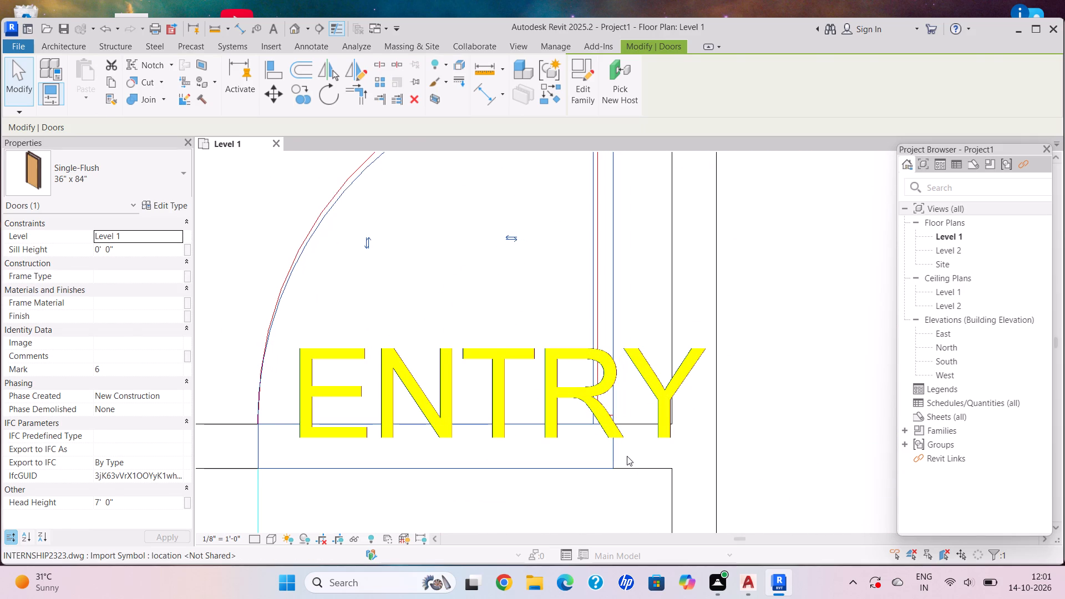
pyautogui.press('Escape')
# Nudge the 3'10"x6'6" toilet door east until its west edge lines up with the CAD opening.
pyautogui.scroll(-15, 580, 420)
pyautogui.moveTo(732, 537); pyautogui.dragTo(652, 412, button='middle')
pyautogui.scroll(-6, 657, 505)
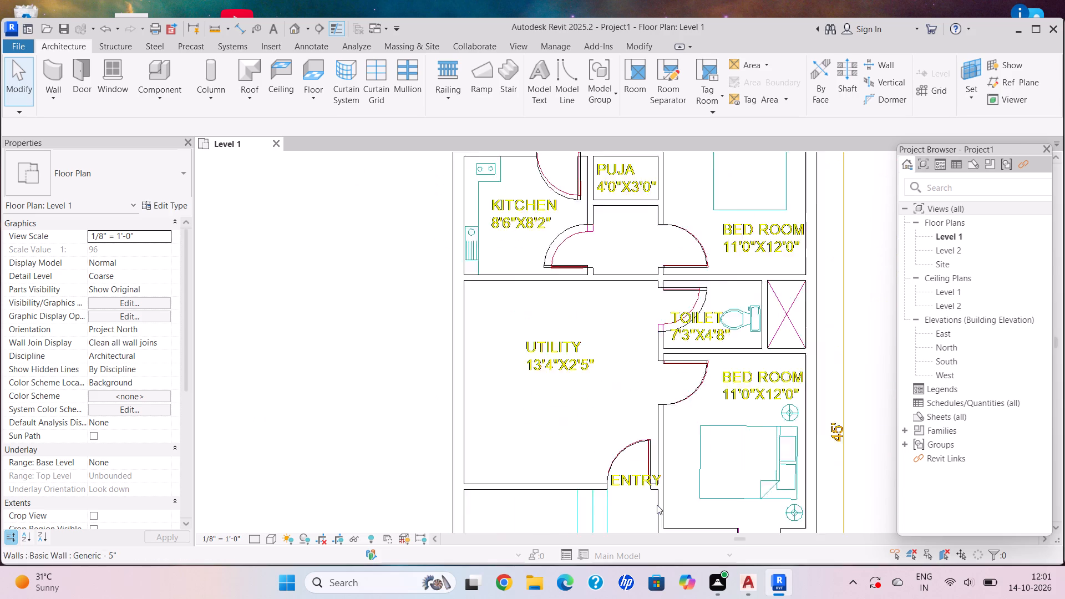
pyautogui.moveTo(657, 505); pyautogui.dragTo(559, 366, button='middle')
pyautogui.scroll(10, 572, 439)
pyautogui.scroll(8, 605, 349)
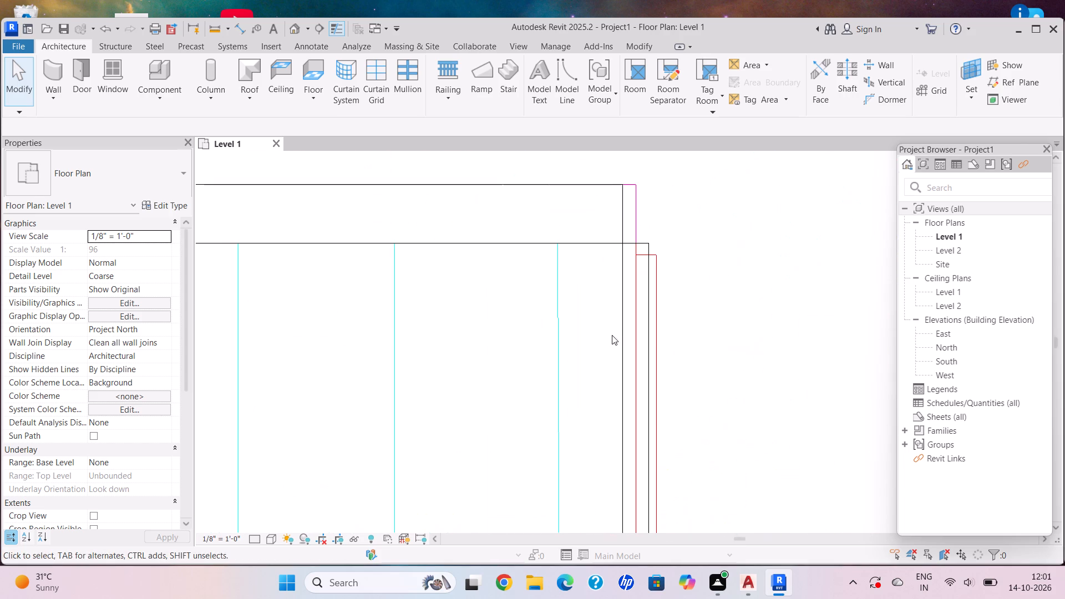
pyautogui.click(620, 336)
pyautogui.press('Right')
pyautogui.press('Right')
pyautogui.press('Right')
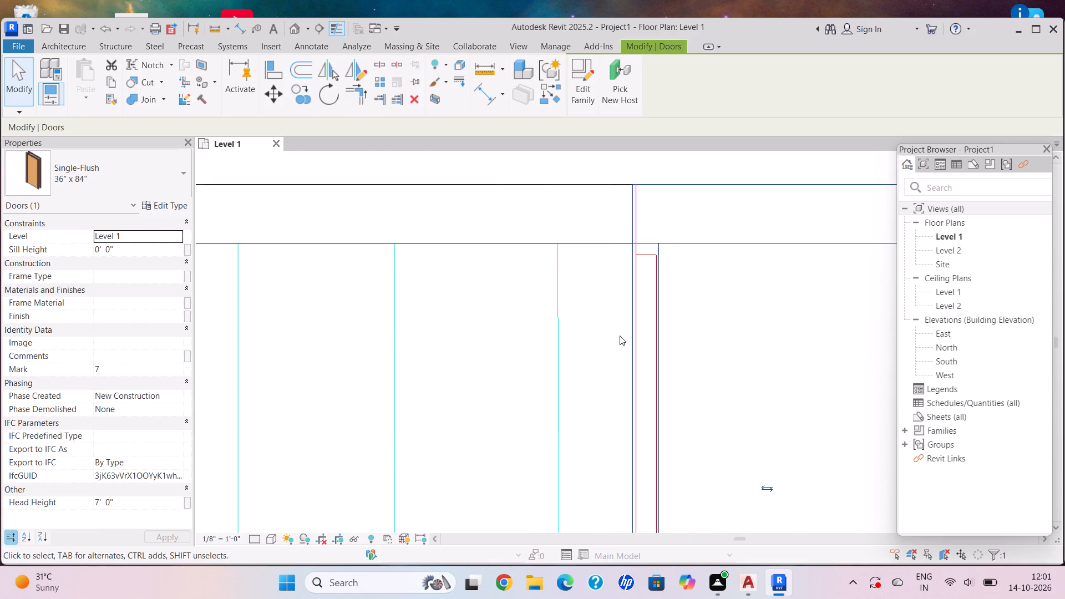
pyautogui.press('Right')
pyautogui.press('Escape')
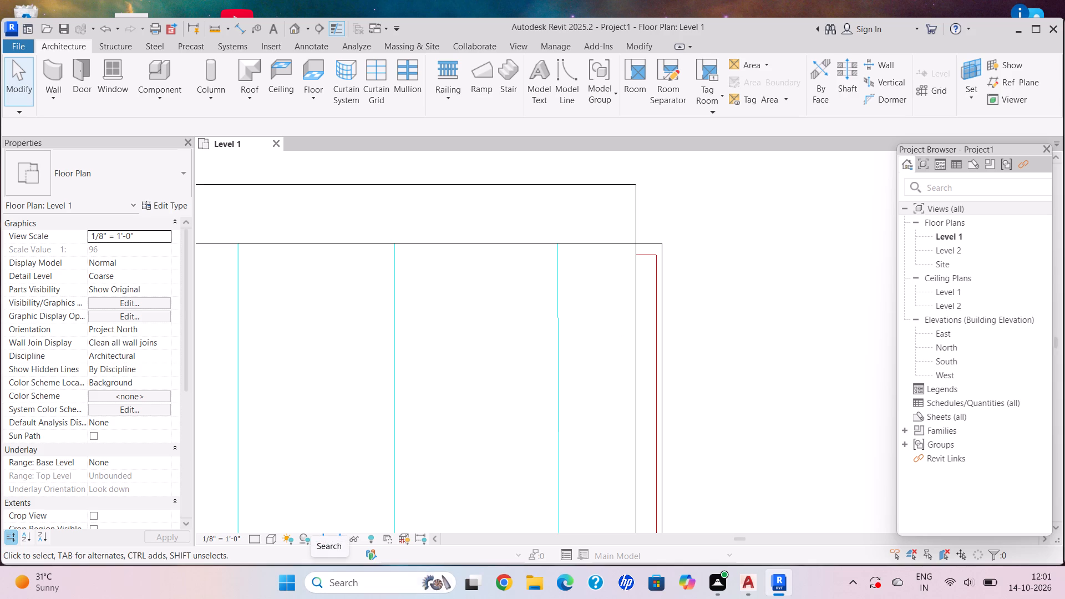
# Examine the whole floor plan to check the doors against the CAD openings.
pyautogui.scroll(-11, 535, 417)
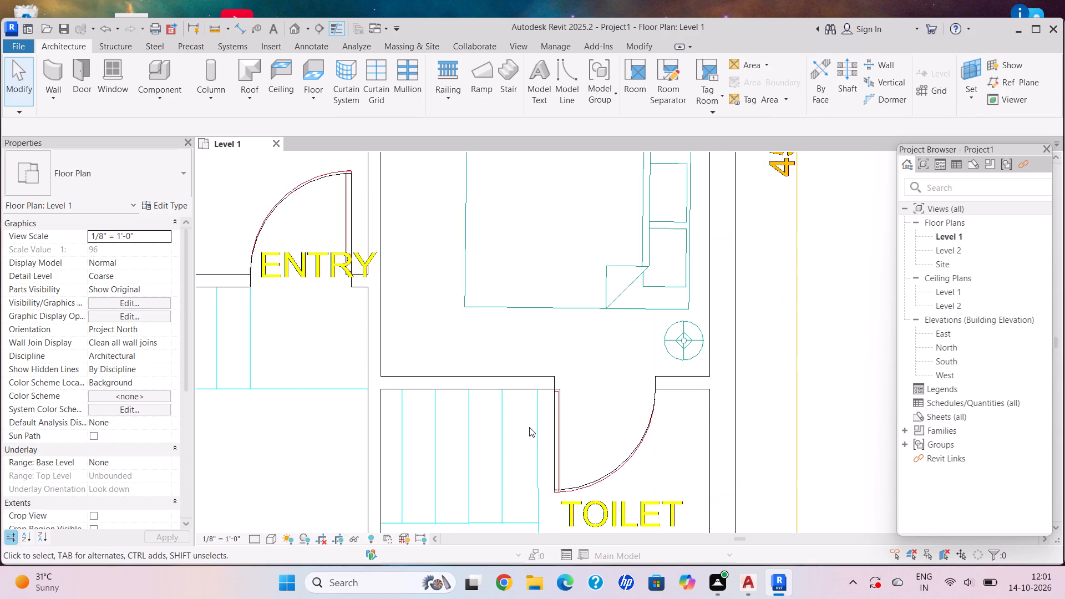
pyautogui.scroll(-14, 529, 427)
pyautogui.moveTo(510, 404); pyautogui.dragTo(547, 438, button='middle')
pyautogui.press('Escape')
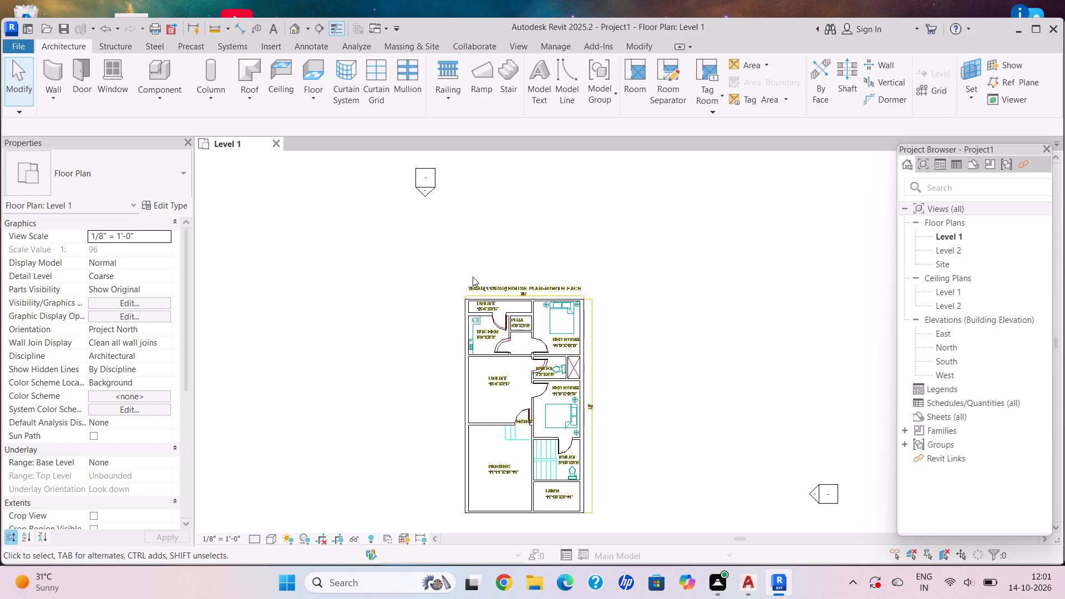
pyautogui.scroll(7, 479, 285)
pyautogui.scroll(3, 562, 338)
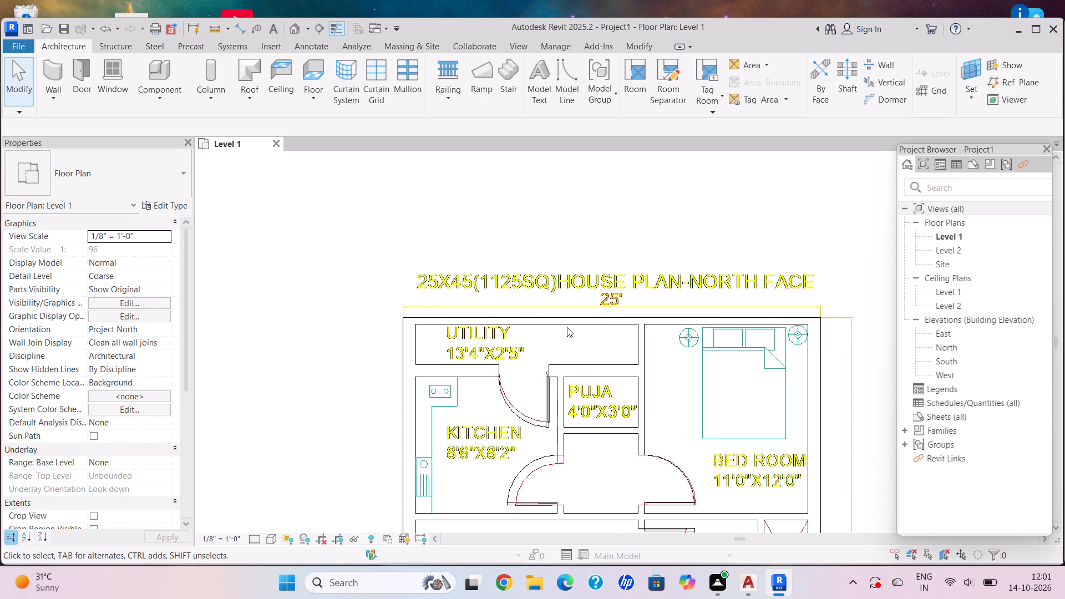
pyautogui.scroll(1, 567, 327)
pyautogui.scroll(-11, 688, 435)
pyautogui.moveTo(693, 483); pyautogui.dragTo(623, 337, button='middle')
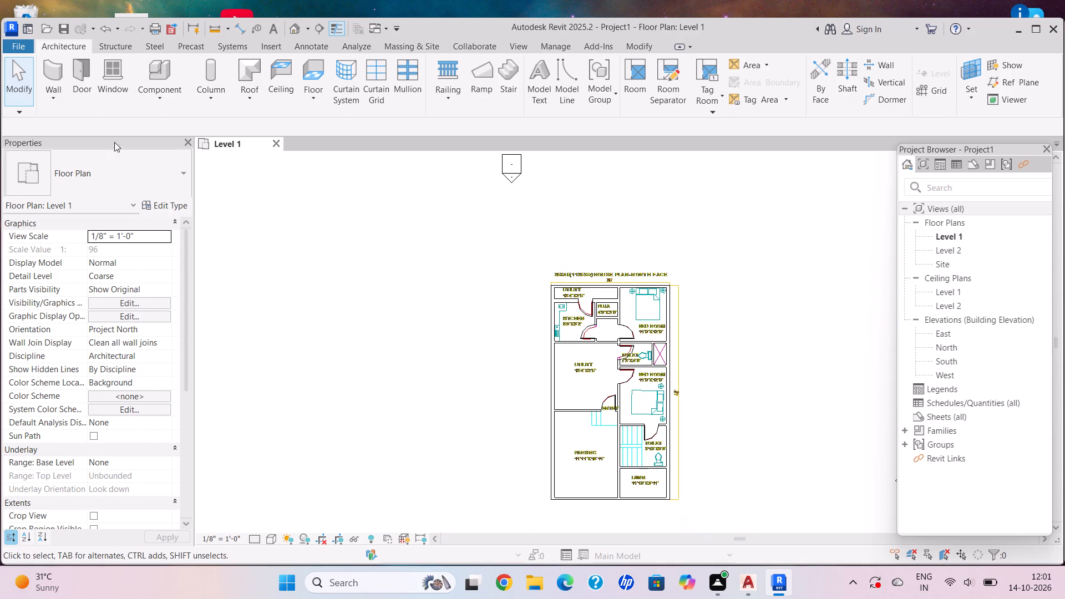
pyautogui.press('Escape')
# Load the Bed_17739 family from the beds folder in SHUBHAM CITY for component placement.
pyautogui.click(159, 97)
pyautogui.click(189, 120)
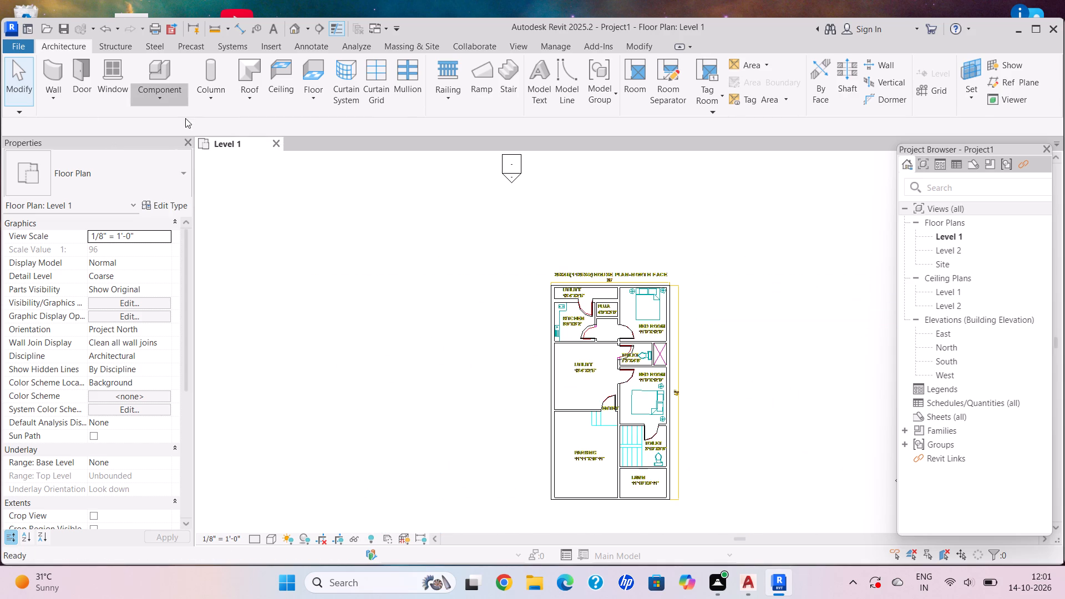
pyautogui.click(572, 100)
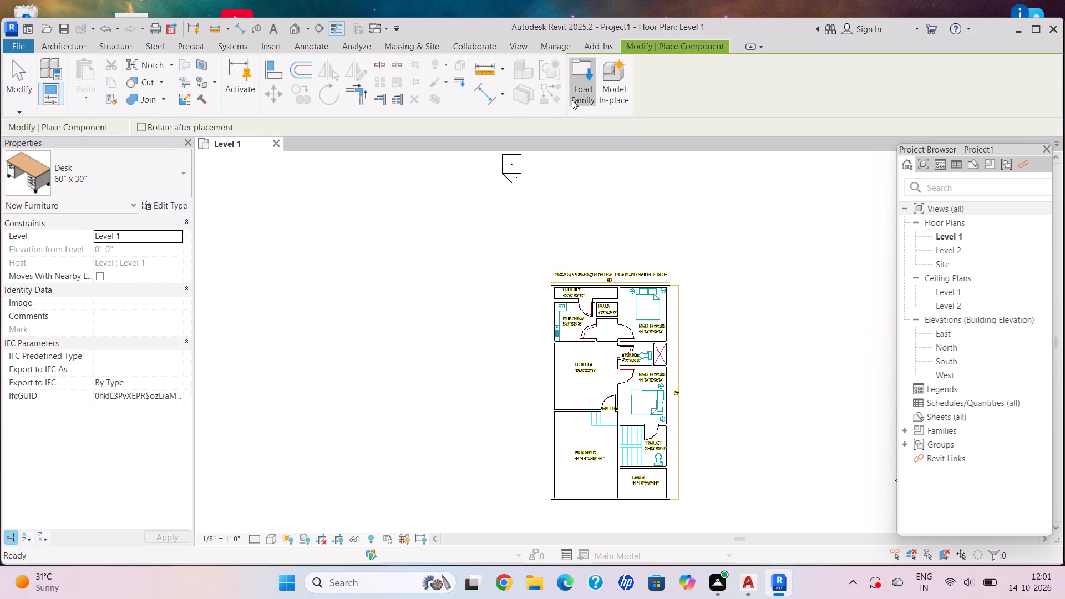
pyautogui.doubleClick(317, 224)
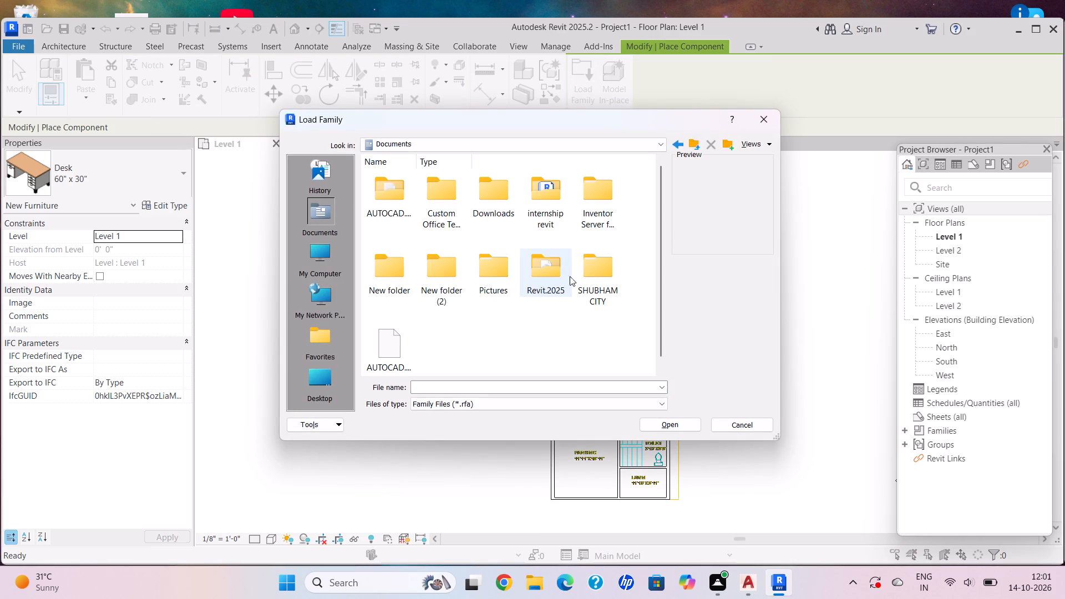
pyautogui.doubleClick(585, 285)
pyautogui.doubleClick(590, 278)
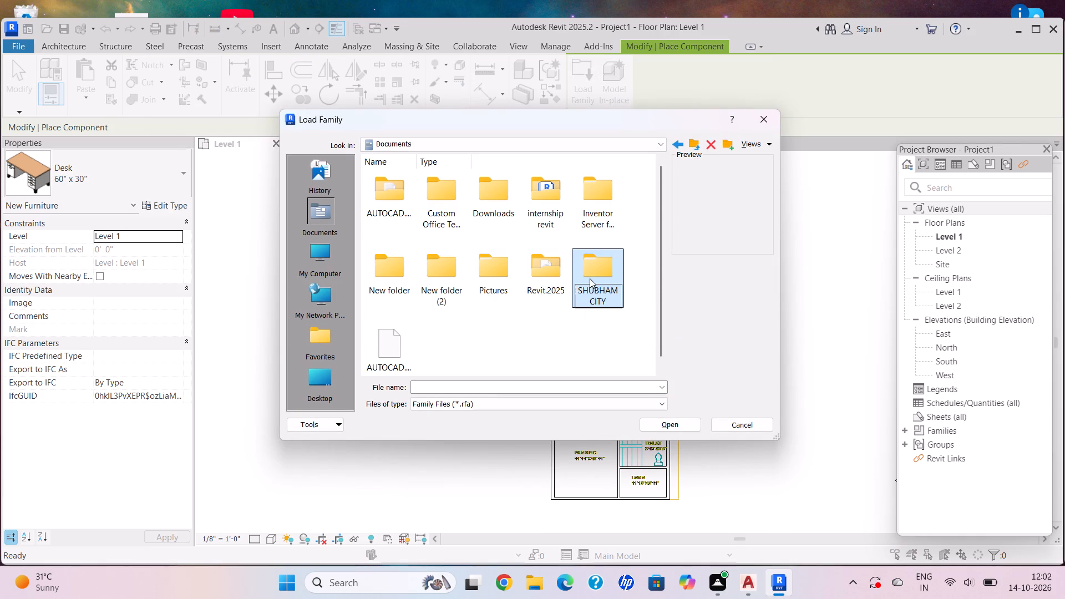
pyautogui.doubleClick(601, 260)
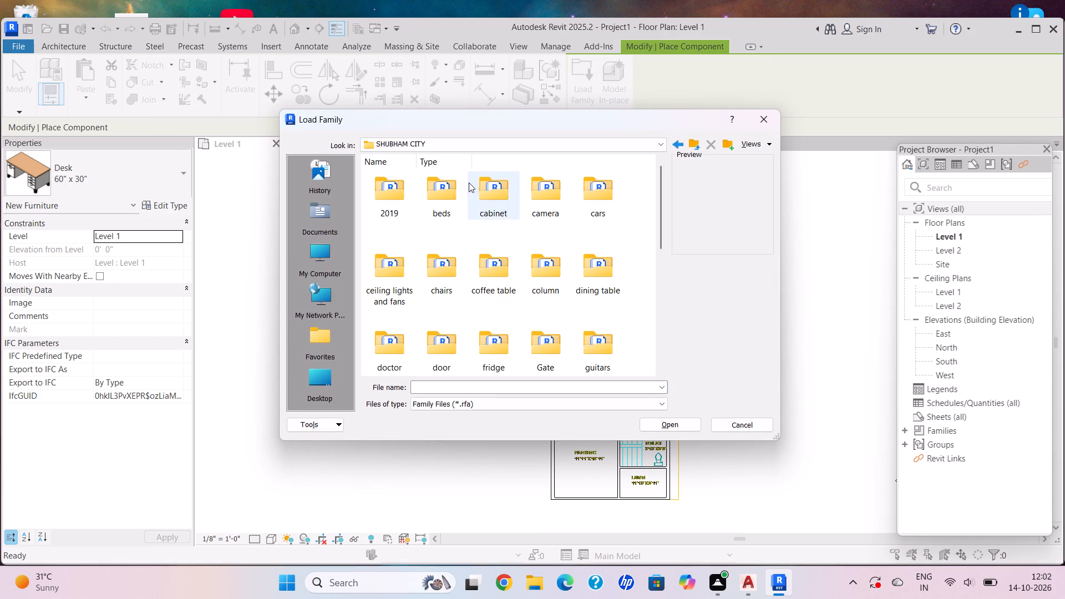
pyautogui.doubleClick(442, 186)
pyautogui.click(409, 277)
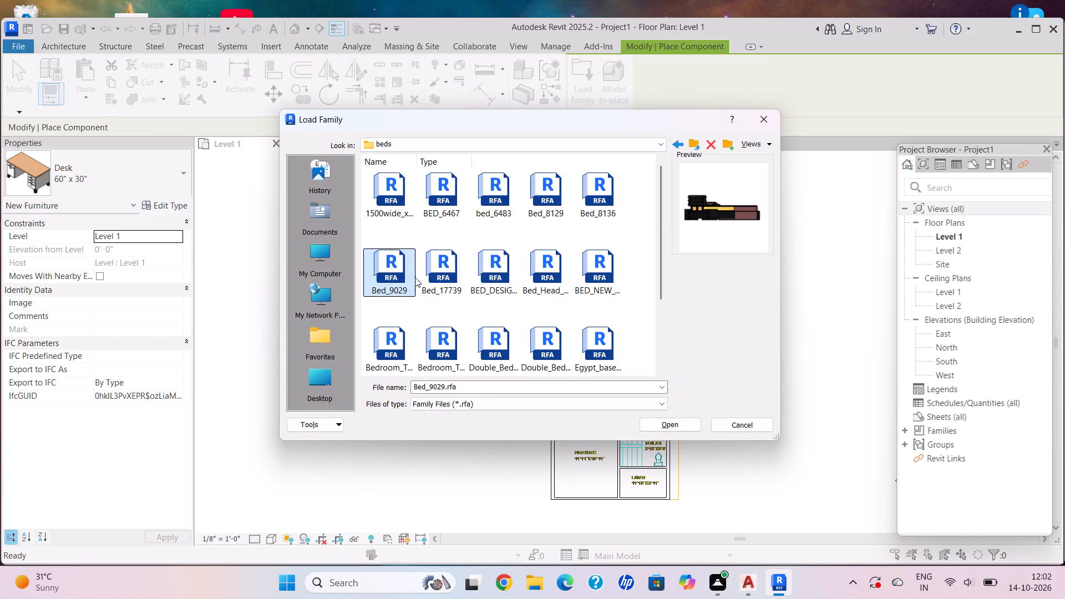
pyautogui.click(416, 276)
pyautogui.click(661, 419)
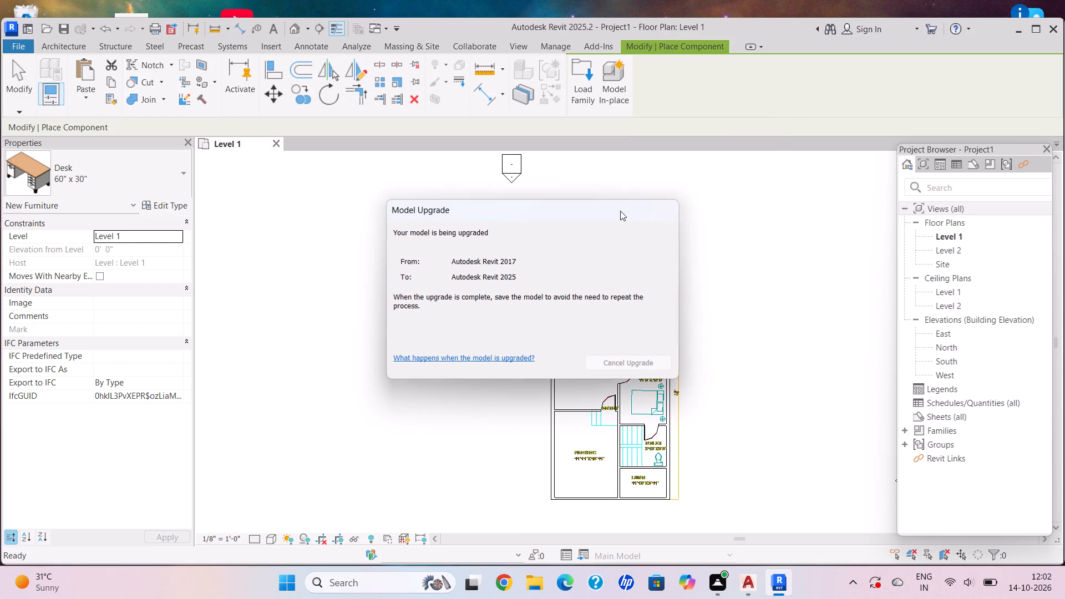
# Place a Bed_17739 over the CAD bed in the southern 11'0"x12'0" bedroom, rotated with its headboard facing east.
pyautogui.scroll(6, 631, 329)
pyautogui.moveTo(647, 341); pyautogui.dragTo(578, 221, button='middle')
pyautogui.scroll(3, 584, 280)
pyautogui.press('space')
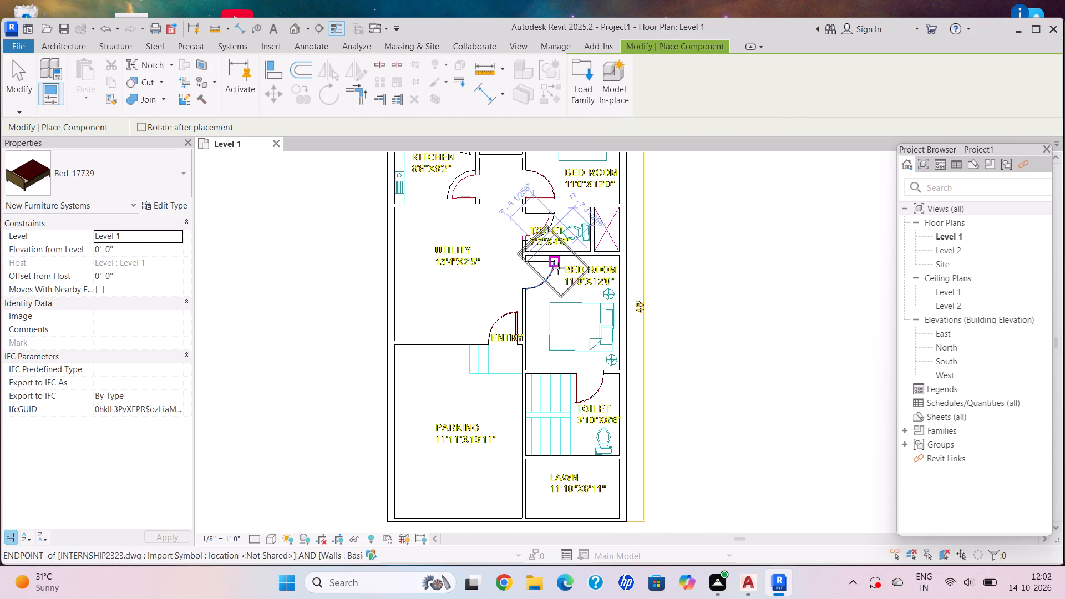
pyautogui.scroll(5, 588, 322)
pyautogui.press('space')
pyautogui.press('space')
pyautogui.press('space')
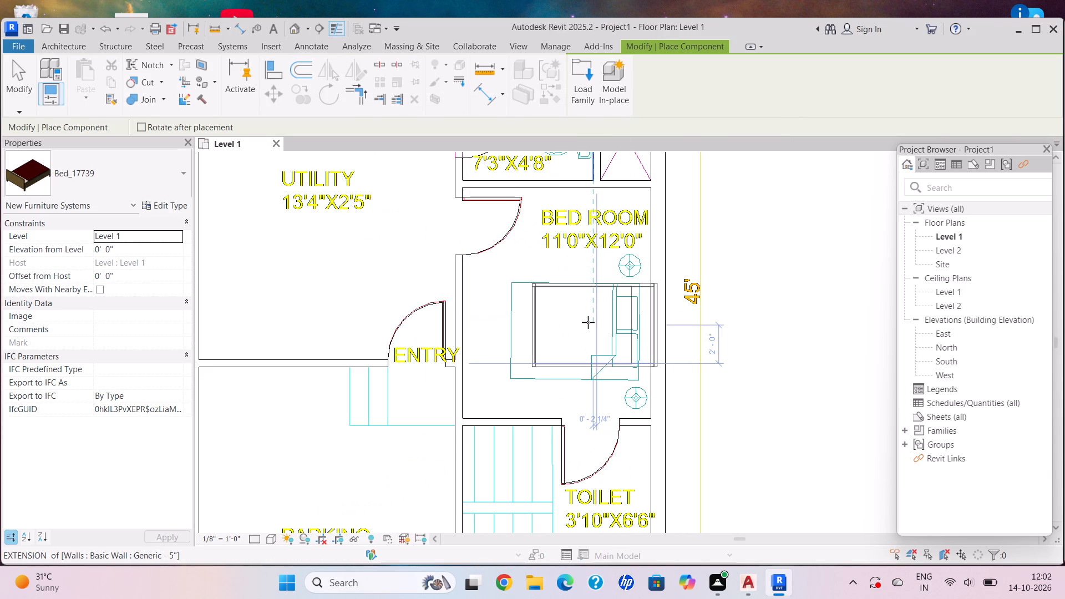
pyautogui.scroll(4, 572, 336)
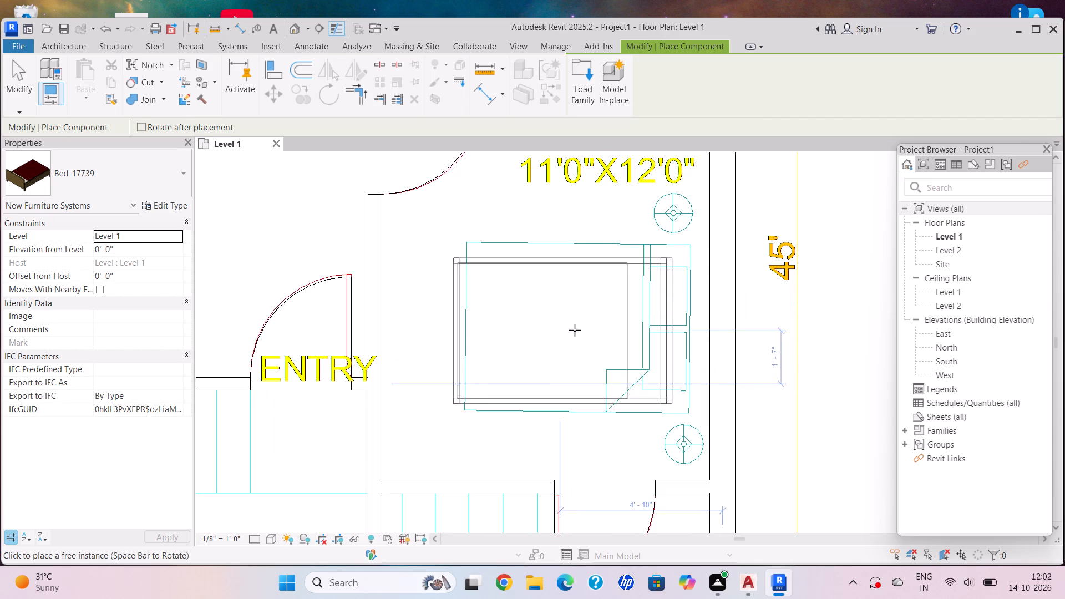
pyautogui.scroll(3, 589, 319)
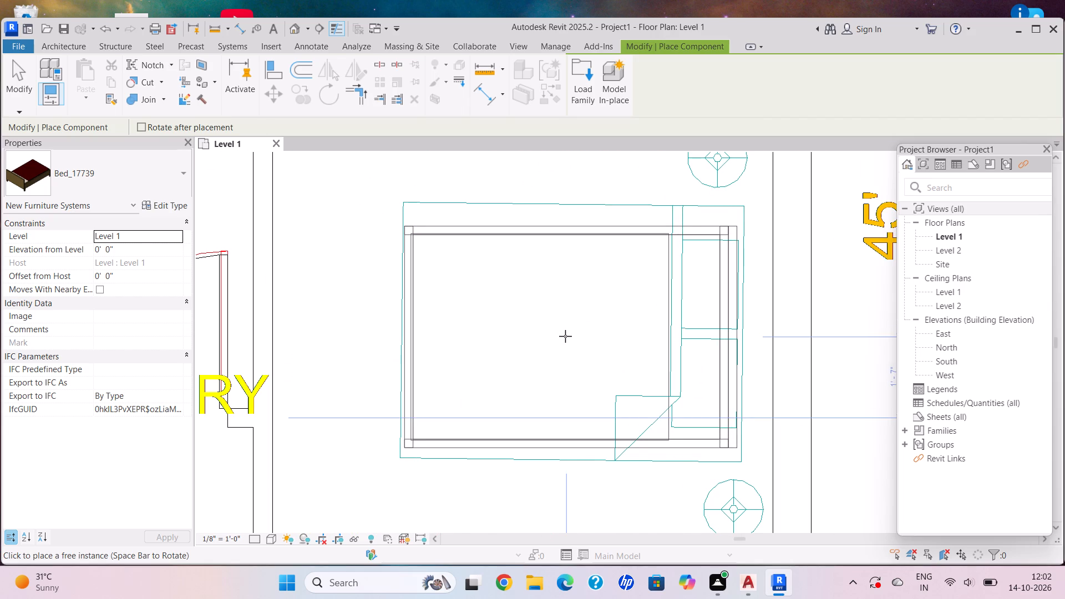
pyautogui.press('space')
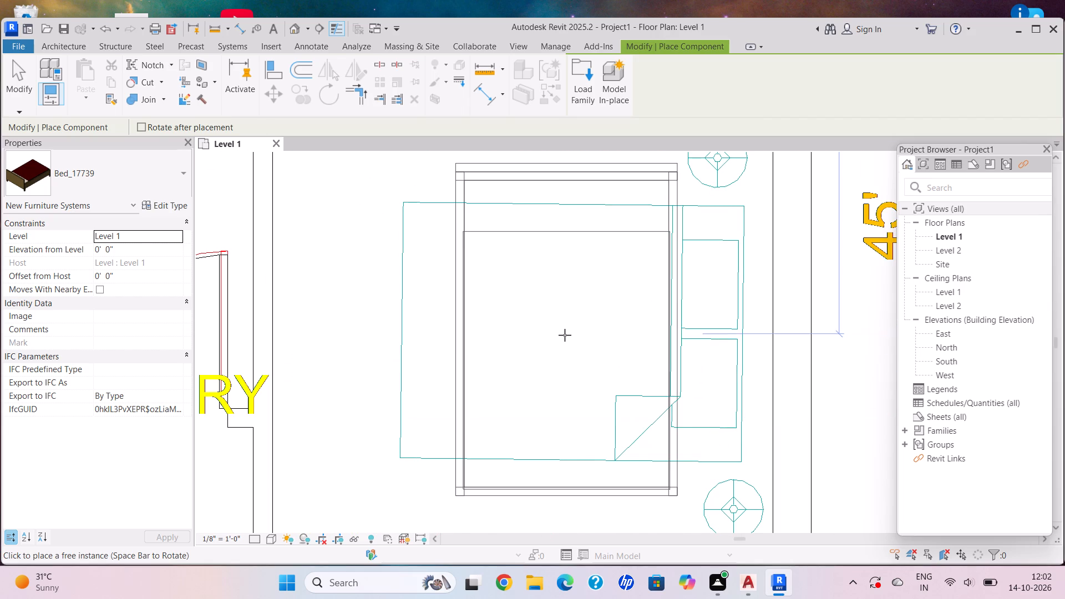
pyautogui.press('space')
pyautogui.press('space')
pyautogui.press('space')
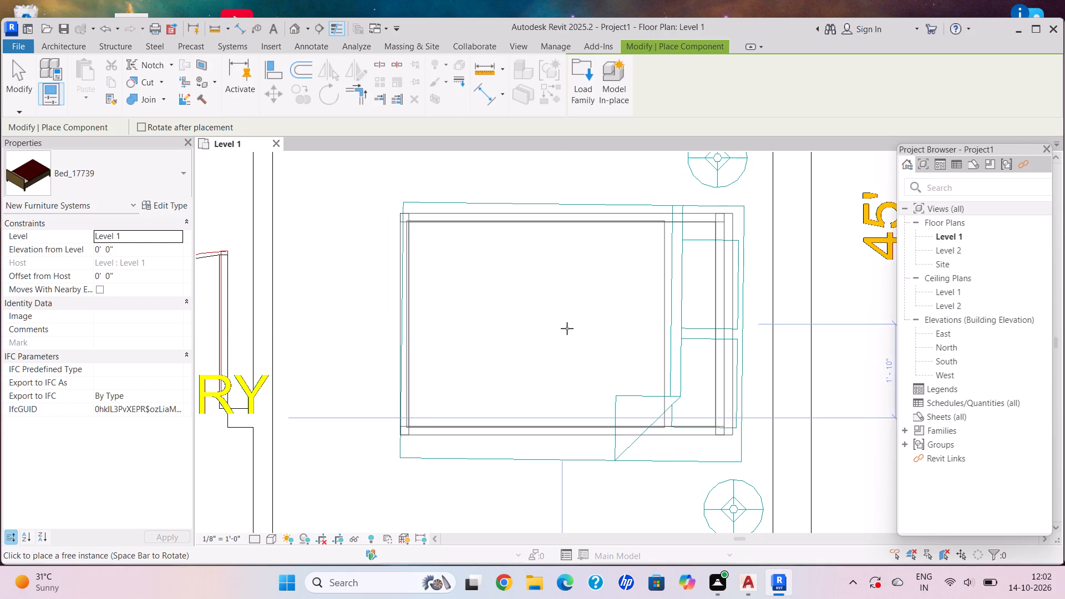
pyautogui.click(566, 329)
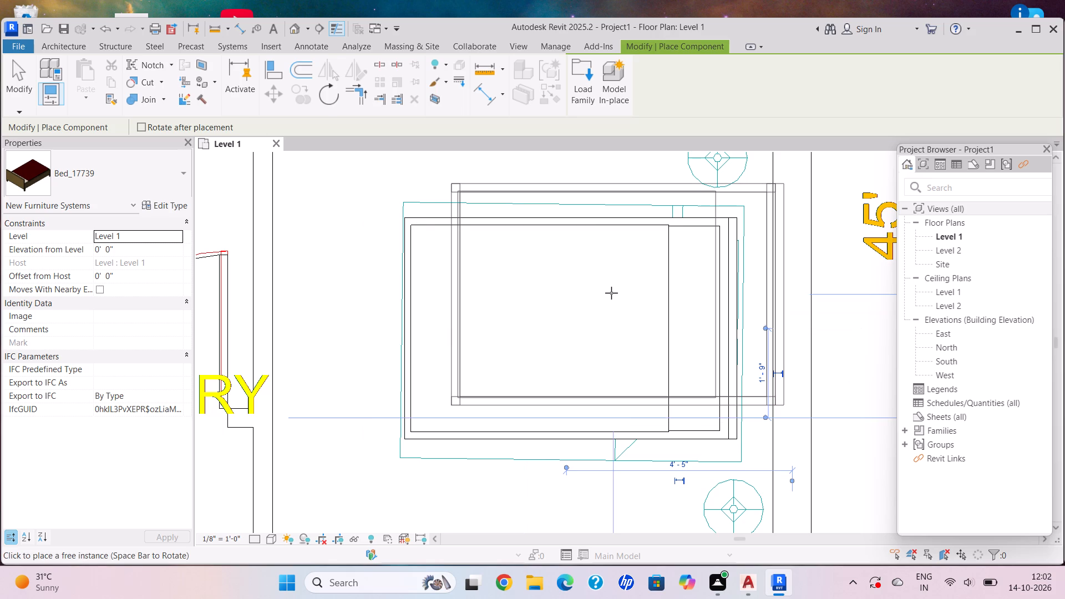
# Place a second Bed_17739 over the CAD bed in the northern 11'0"x12'0" bedroom, rotated with its headboard facing north.
pyautogui.scroll(-6, 596, 309)
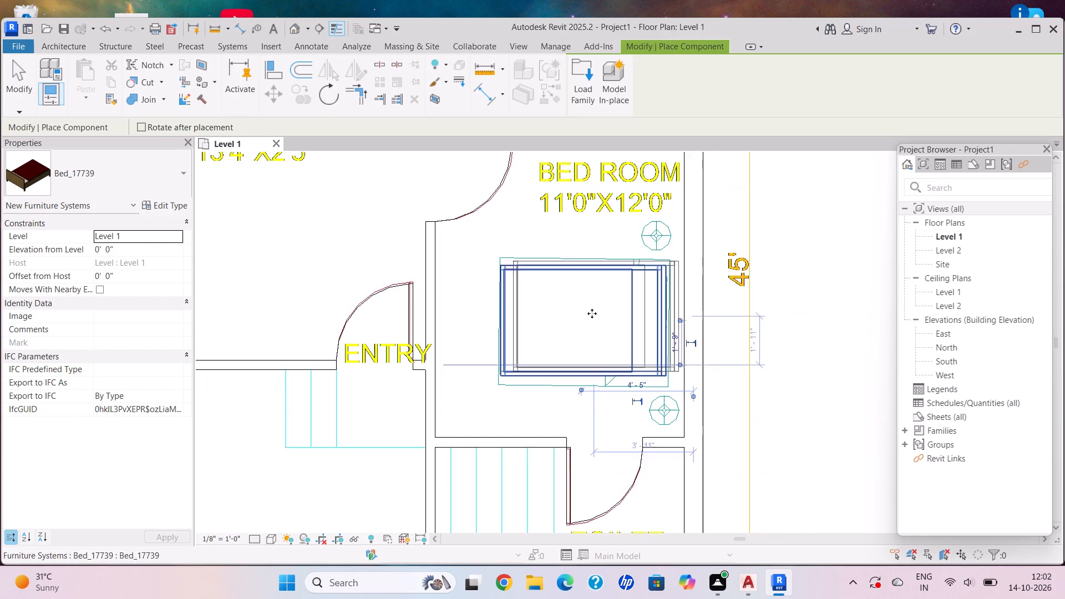
pyautogui.scroll(-8, 592, 313)
pyautogui.moveTo(537, 277); pyautogui.dragTo(590, 344, button='middle')
pyautogui.scroll(3, 611, 257)
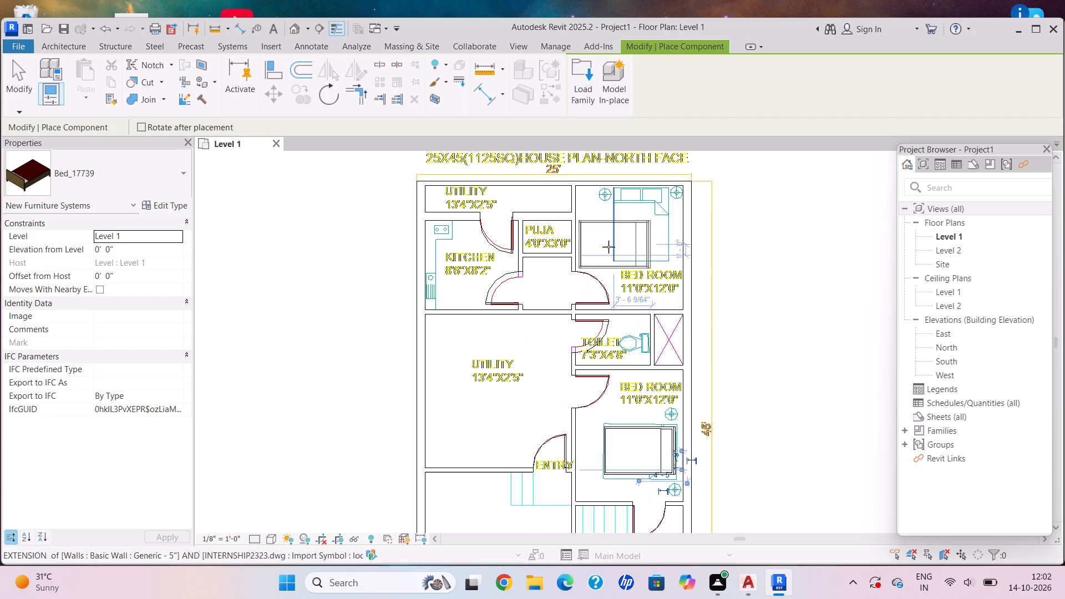
pyautogui.moveTo(623, 271); pyautogui.dragTo(648, 319, button='middle')
pyautogui.press('space')
pyautogui.press('space')
pyautogui.scroll(4, 648, 283)
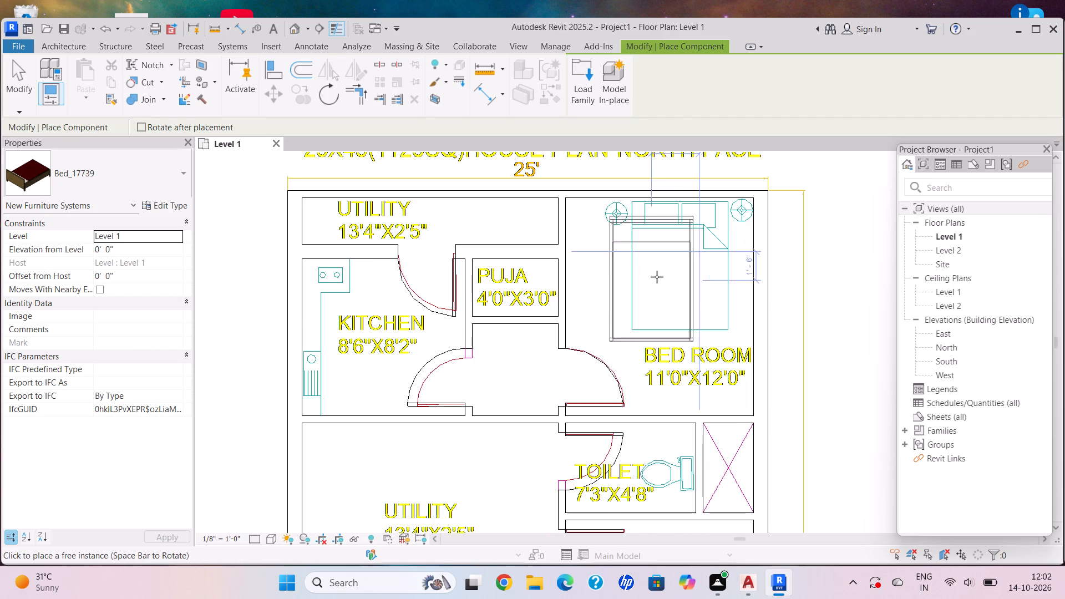
pyautogui.moveTo(662, 272); pyautogui.dragTo(708, 347, button='middle')
pyautogui.scroll(2, 713, 311)
pyautogui.moveTo(737, 356); pyautogui.dragTo(717, 342, button='middle')
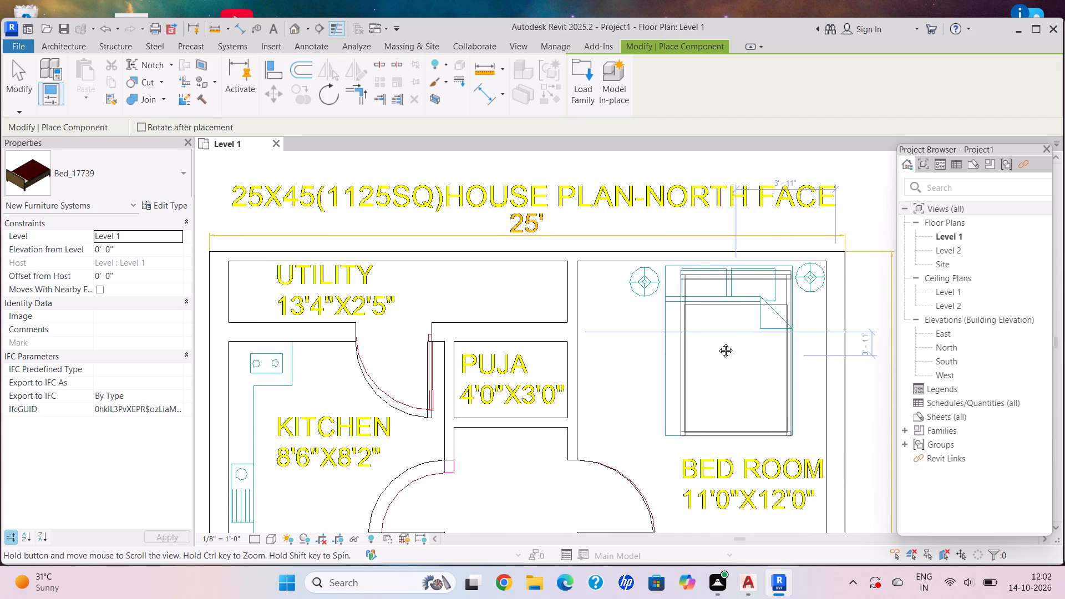
pyautogui.moveTo(717, 342); pyautogui.dragTo(713, 340, button='middle')
pyautogui.scroll(2, 713, 340)
pyautogui.click(704, 337)
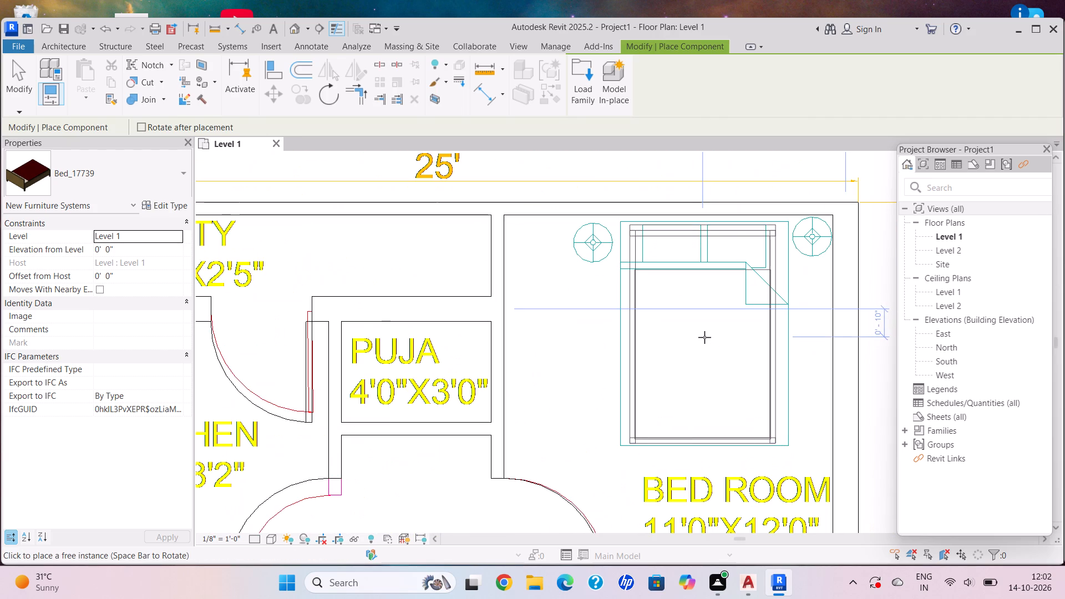
pyautogui.scroll(-15, 662, 375)
pyautogui.moveTo(665, 404); pyautogui.dragTo(592, 261, button='middle')
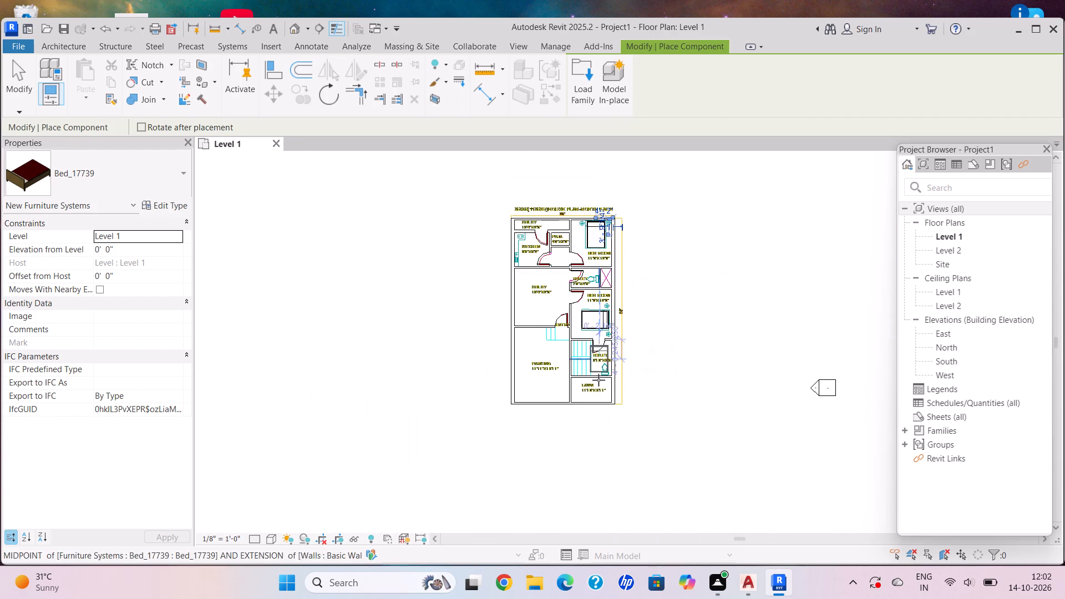
pyautogui.scroll(3, 554, 340)
pyautogui.moveTo(554, 354); pyautogui.dragTo(579, 426, button='middle')
pyautogui.moveTo(581, 332); pyautogui.dragTo(562, 430, button='middle')
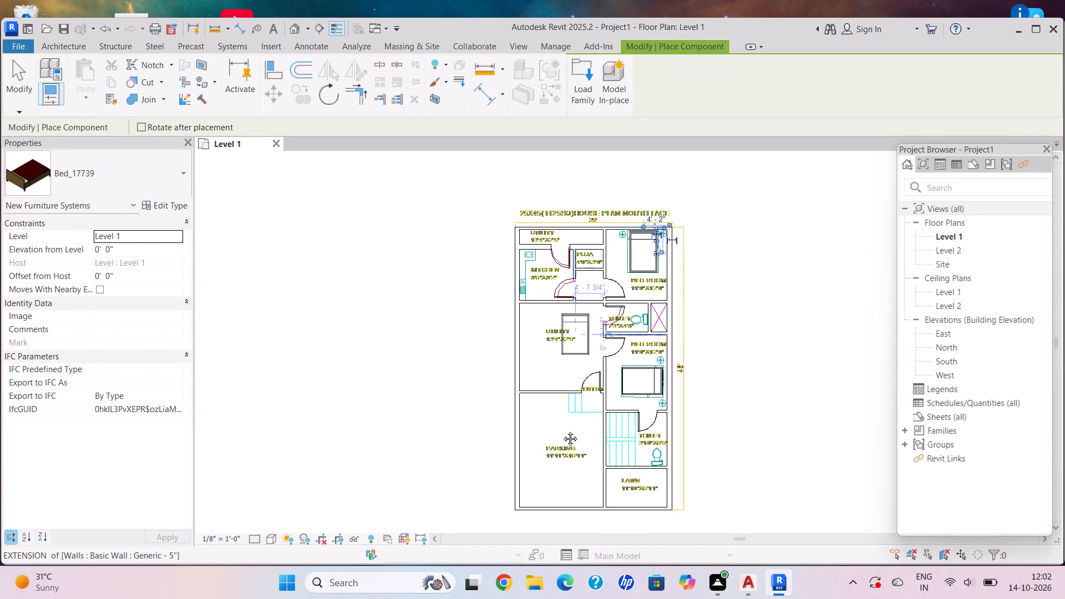
pyautogui.moveTo(562, 430); pyautogui.dragTo(561, 432, button='middle')
pyautogui.press('Escape')
pyautogui.scroll(3, 626, 346)
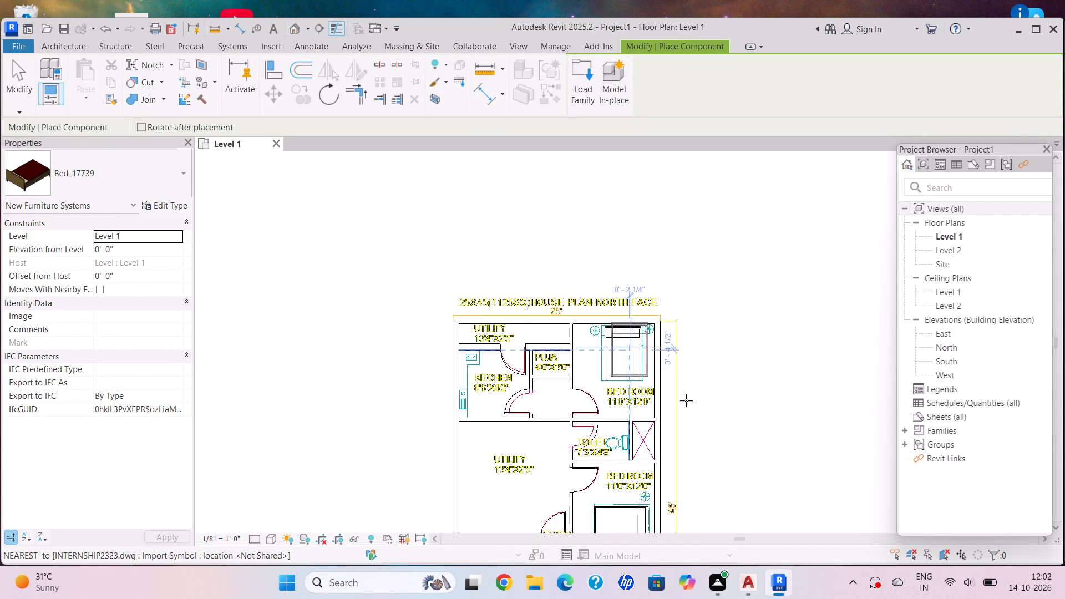
pyautogui.scroll(2, 683, 405)
pyautogui.press('Escape')
# Examine the plan from the northern bedroom down to the stair and 3'10"x6'6" toilet to compare the model with the CAD.
pyautogui.scroll(-2, 646, 441)
pyautogui.moveTo(618, 397); pyautogui.dragTo(572, 297, button='middle')
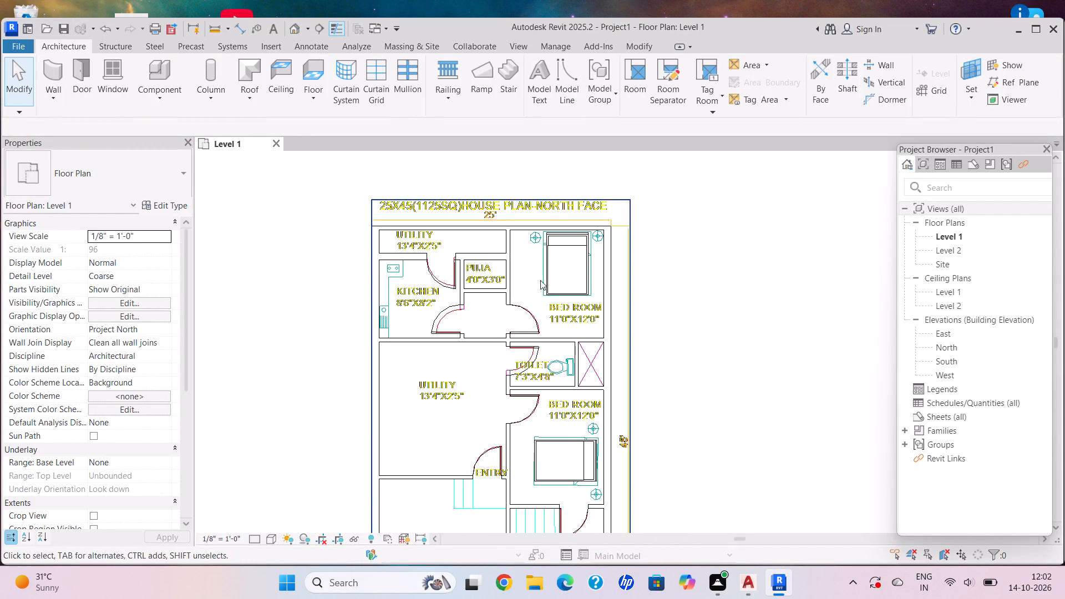
pyautogui.scroll(9, 526, 331)
pyautogui.scroll(-7, 571, 439)
pyautogui.moveTo(581, 454); pyautogui.dragTo(546, 257, button='middle')
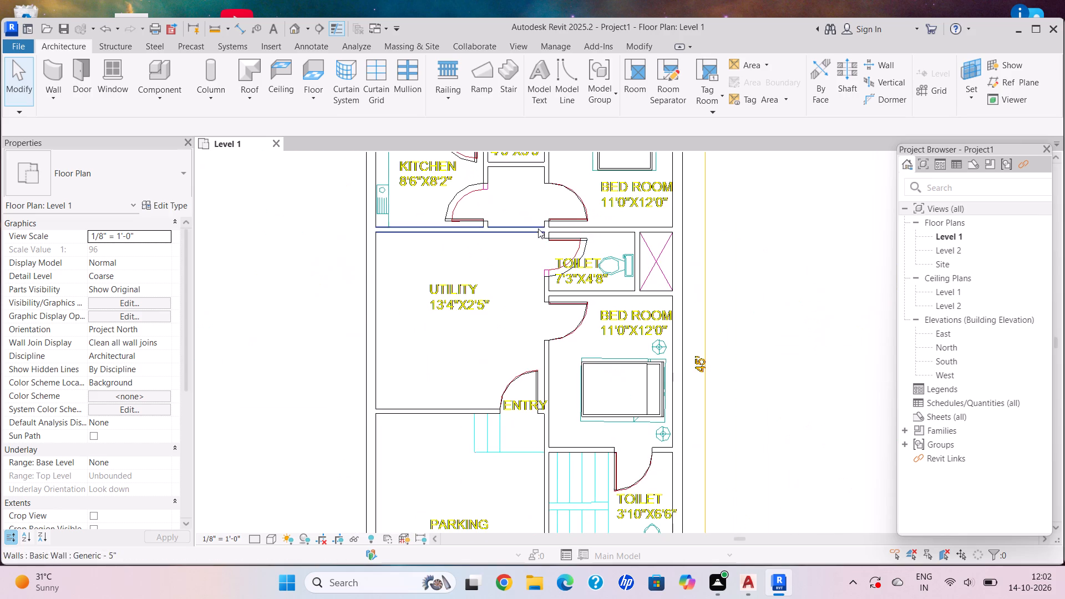
pyautogui.moveTo(611, 441); pyautogui.dragTo(637, 338, button='middle')
pyautogui.scroll(4, 601, 414)
pyautogui.scroll(4, 667, 323)
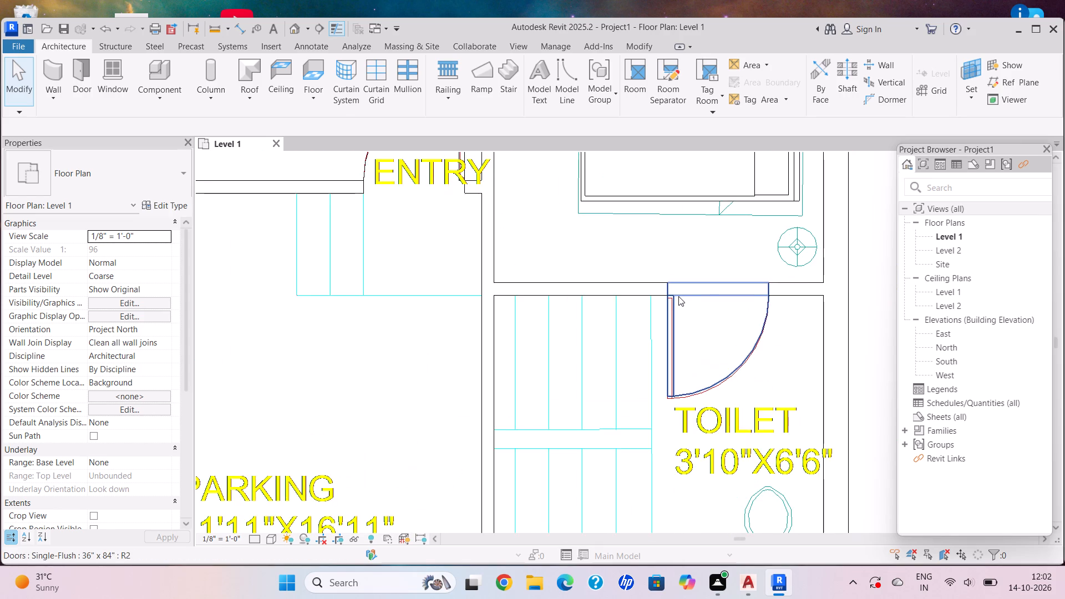
pyautogui.press('Escape')
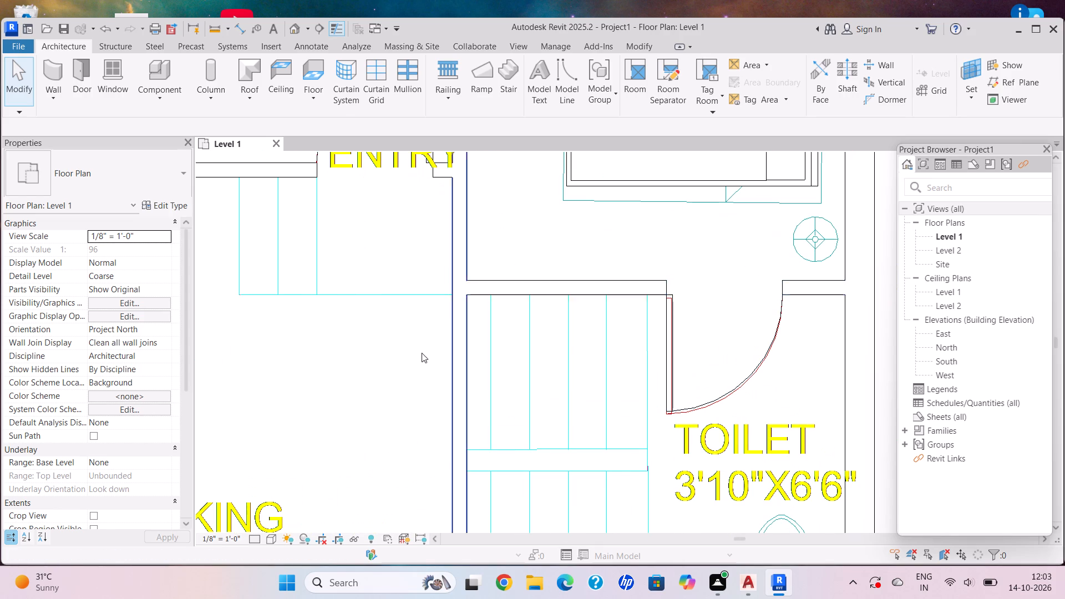
# Sketch the outer boundary of a new stair run over the CAD stair: about 4'-8" west, 8'-7" south, and 4'-8 1/2" east.
pyautogui.scroll(-10, 422, 353)
pyautogui.moveTo(418, 342); pyautogui.dragTo(486, 243, button='middle')
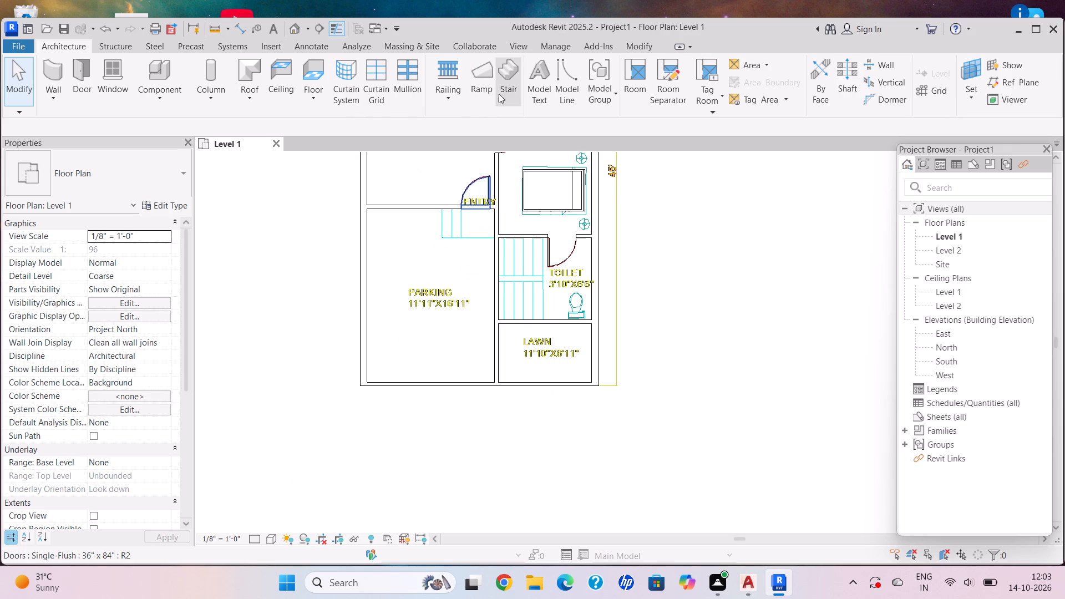
pyautogui.click(504, 94)
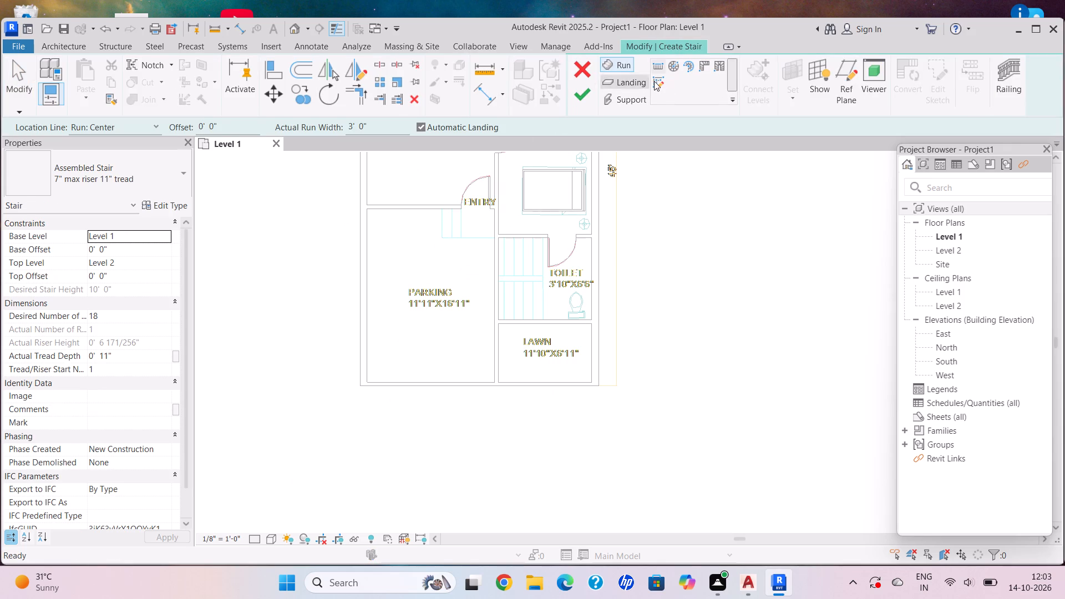
pyautogui.click(658, 83)
pyautogui.click(633, 69)
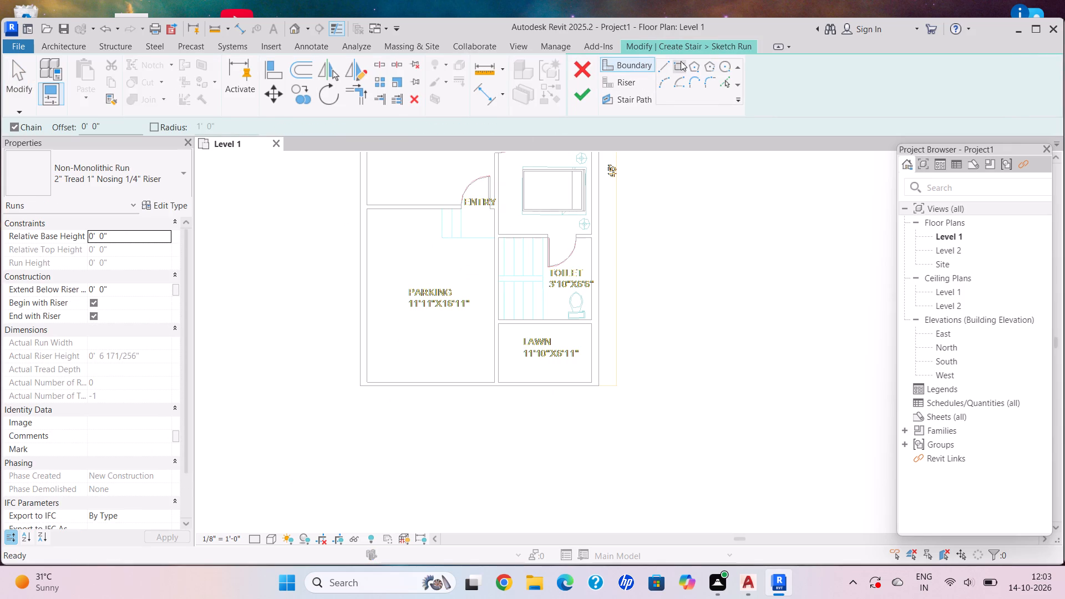
pyautogui.click(665, 60)
pyautogui.scroll(9, 564, 172)
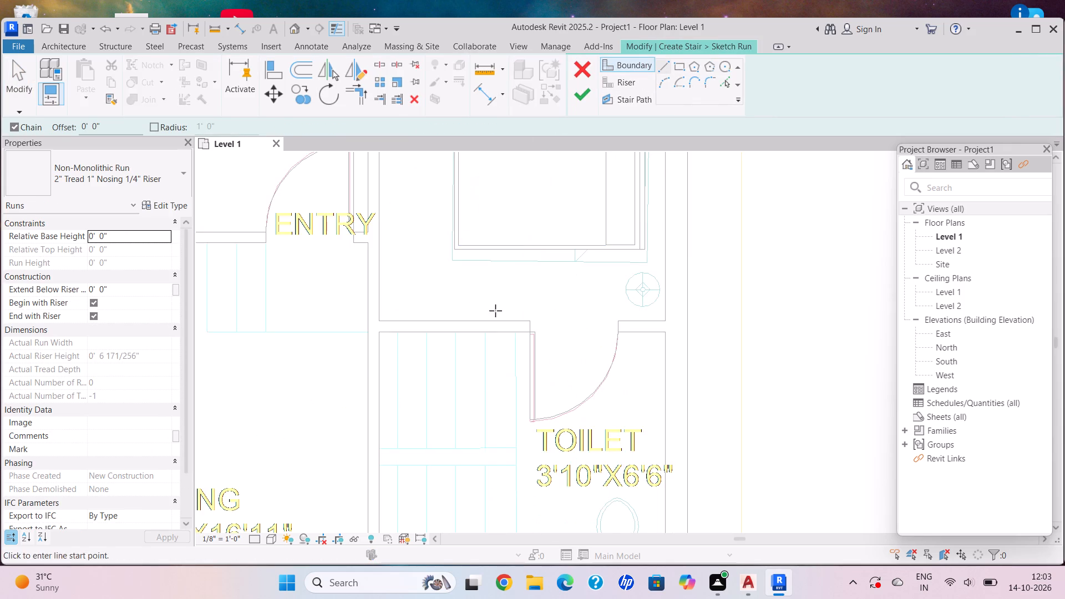
pyautogui.moveTo(507, 313); pyautogui.dragTo(558, 256, button='middle')
pyautogui.scroll(7, 542, 337)
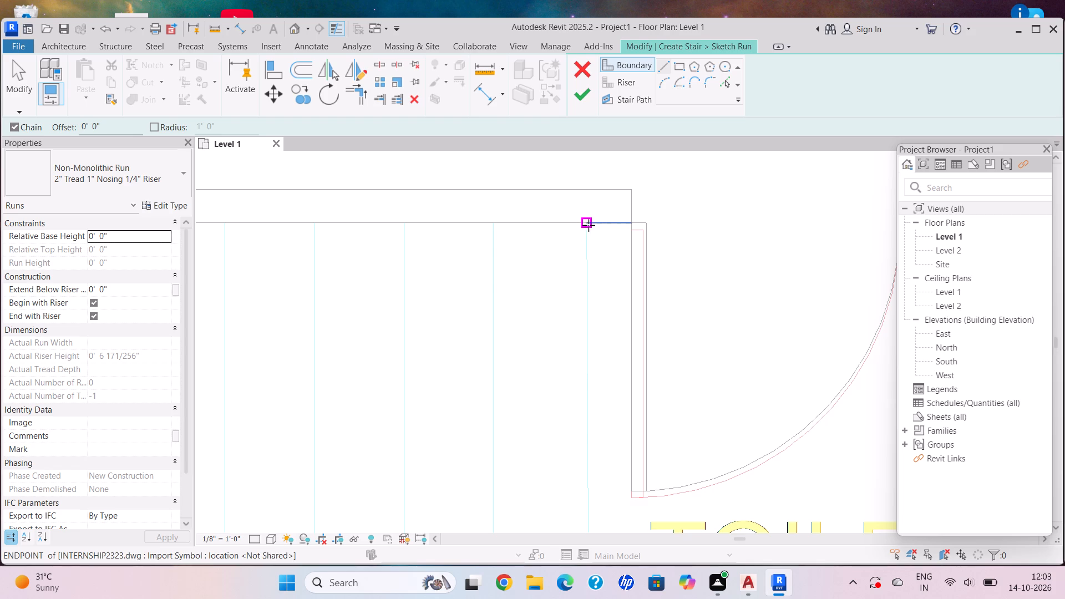
pyautogui.click(587, 225)
pyautogui.scroll(-3, 425, 270)
pyautogui.moveTo(425, 270); pyautogui.dragTo(533, 256, button='middle')
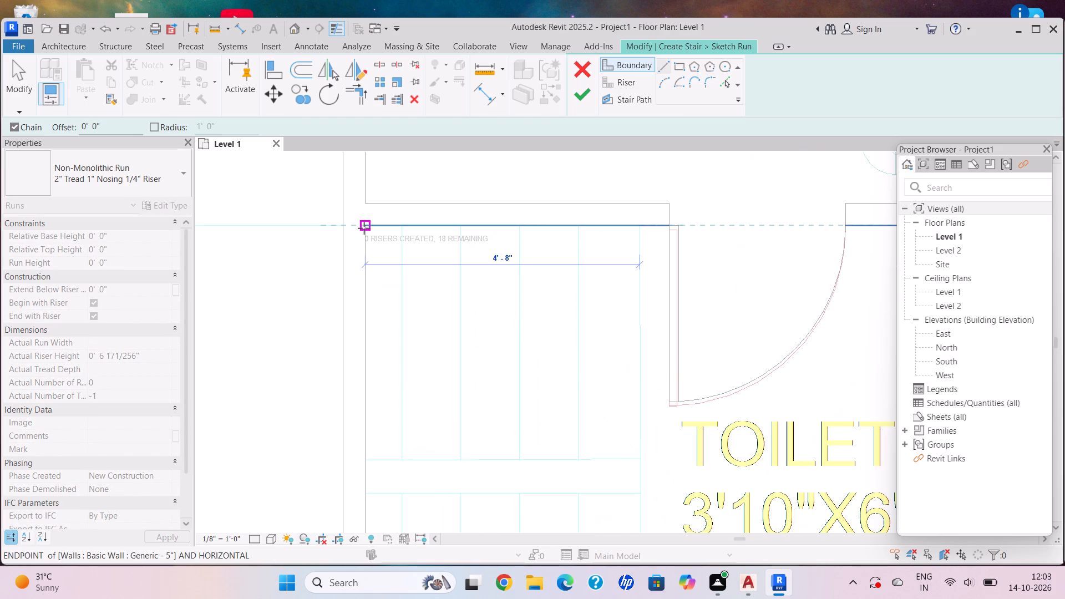
pyautogui.click(364, 227)
pyautogui.scroll(-1, 400, 369)
pyautogui.moveTo(409, 373); pyautogui.dragTo(383, 261, button='middle')
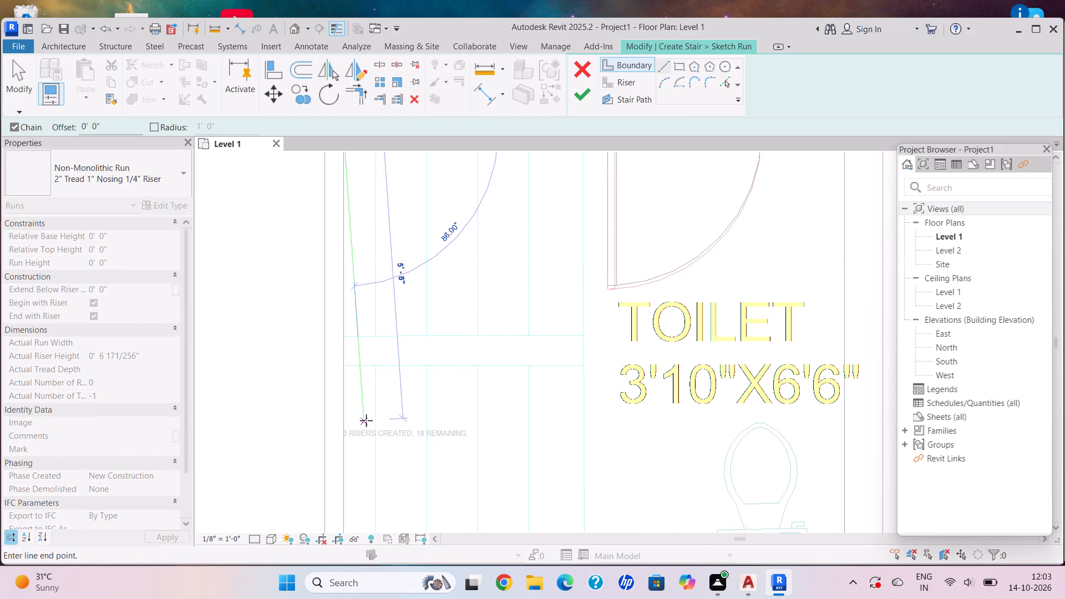
pyautogui.moveTo(369, 420); pyautogui.dragTo(357, 288, button='middle')
pyautogui.click(332, 436)
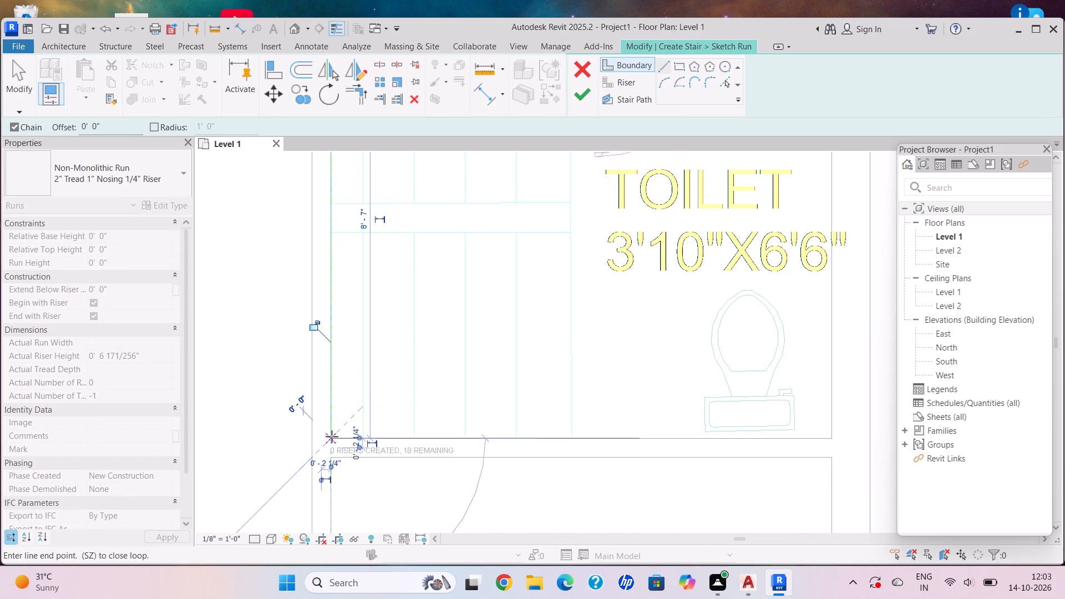
pyautogui.scroll(-1, 569, 436)
pyautogui.moveTo(569, 436); pyautogui.dragTo(506, 419, button='middle')
pyautogui.scroll(4, 521, 423)
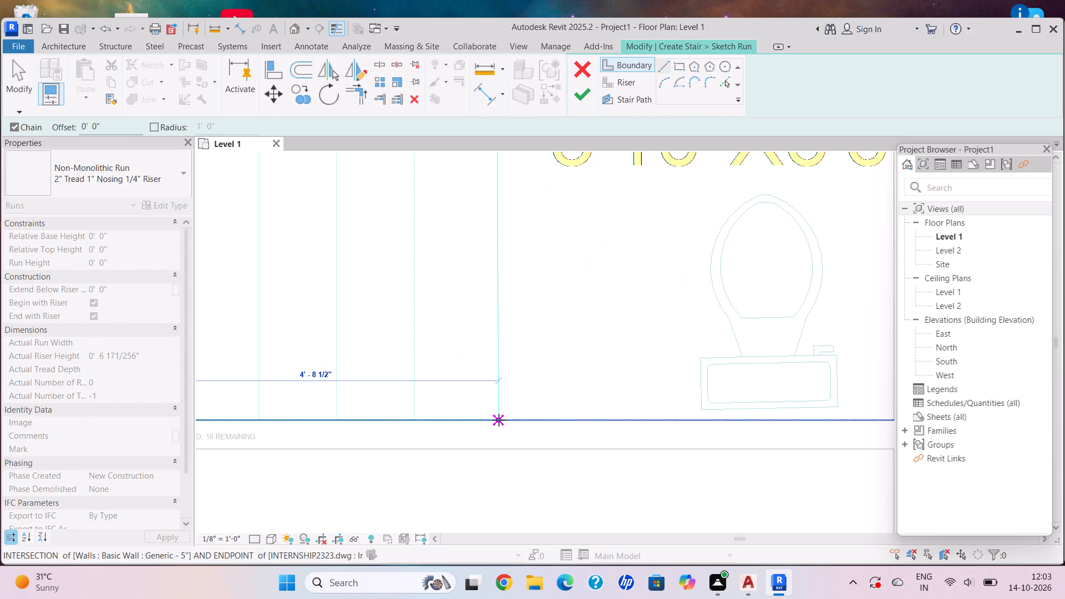
pyautogui.click(499, 420)
pyautogui.press('Escape')
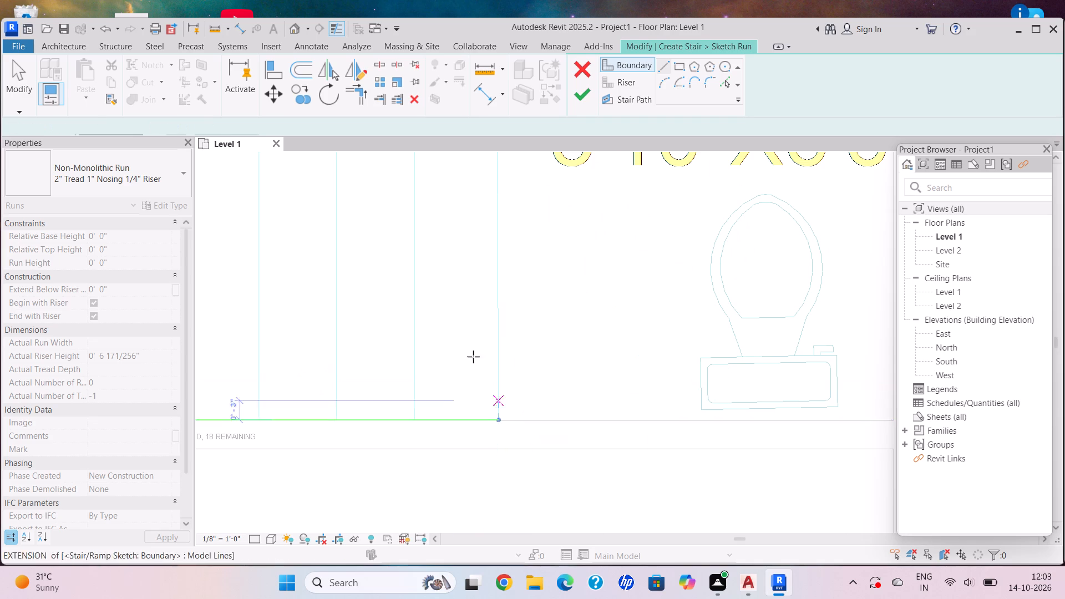
# Sketch the stair's inner boundary around the CAD gap between flights, about 4' long and 7" wide, open on the east side.
pyautogui.scroll(-5, 501, 328)
pyautogui.moveTo(502, 282); pyautogui.dragTo(535, 375, button='middle')
pyautogui.scroll(3, 511, 266)
pyautogui.click(545, 298)
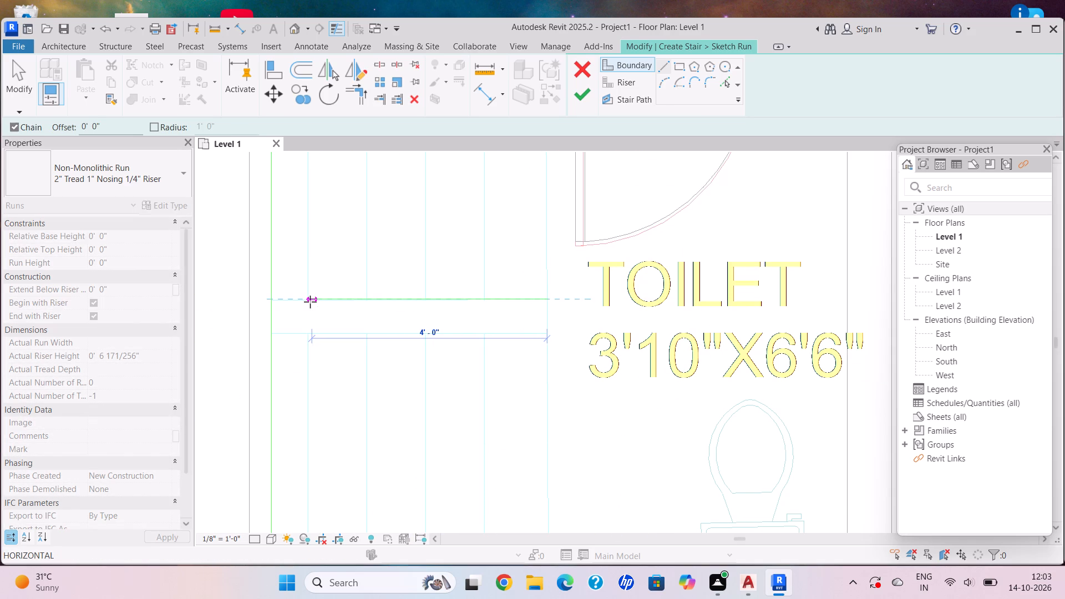
pyautogui.click(308, 301)
pyautogui.click(307, 336)
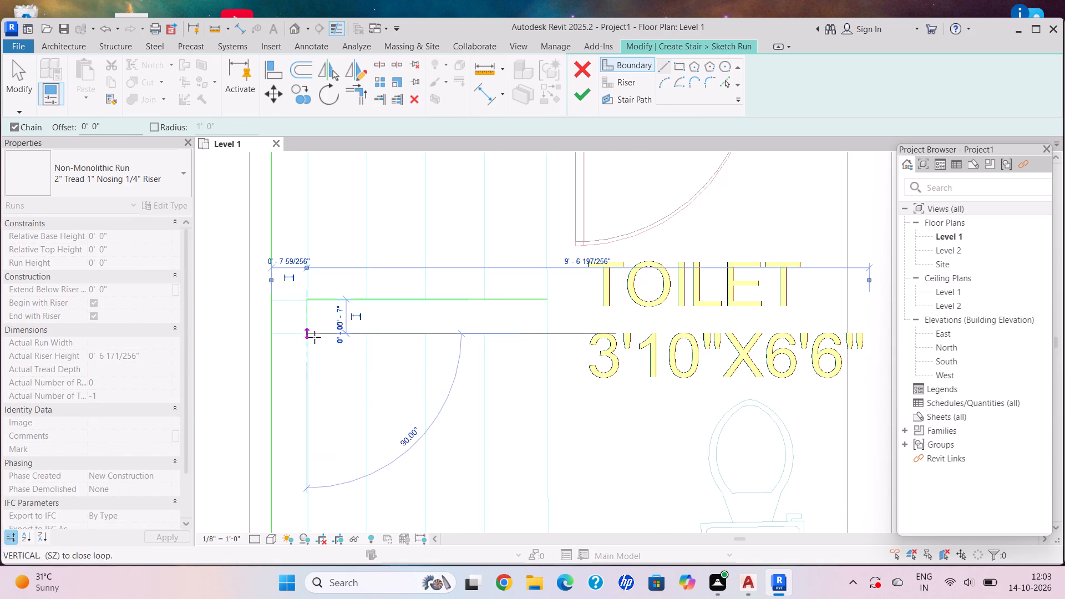
pyautogui.click(548, 336)
pyautogui.press('Escape')
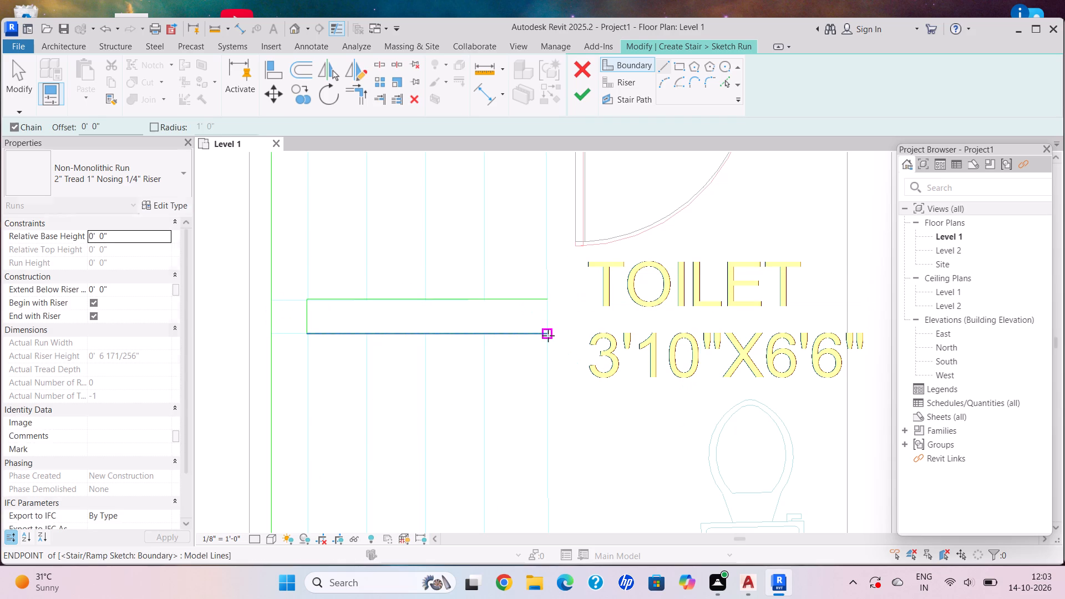
# Sketch five riser lines across the stair's northern flight, each about 3'-11 3/4" long, over the CAD tread lines.
pyautogui.scroll(-8, 506, 379)
pyautogui.moveTo(550, 389); pyautogui.dragTo(560, 408, button='middle')
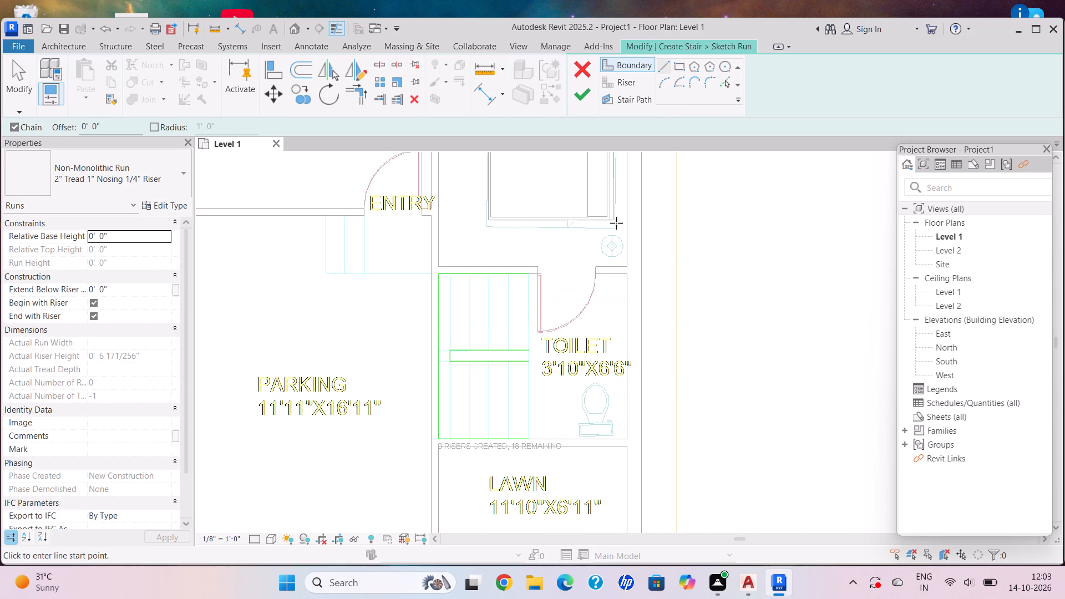
pyautogui.click(633, 83)
pyautogui.click(666, 62)
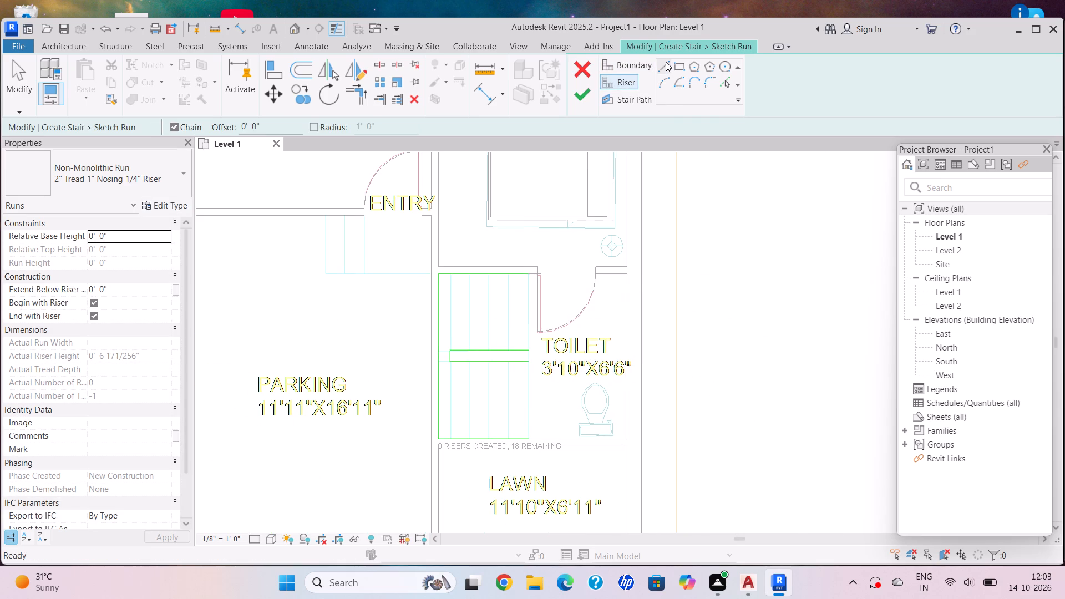
pyautogui.scroll(7, 517, 339)
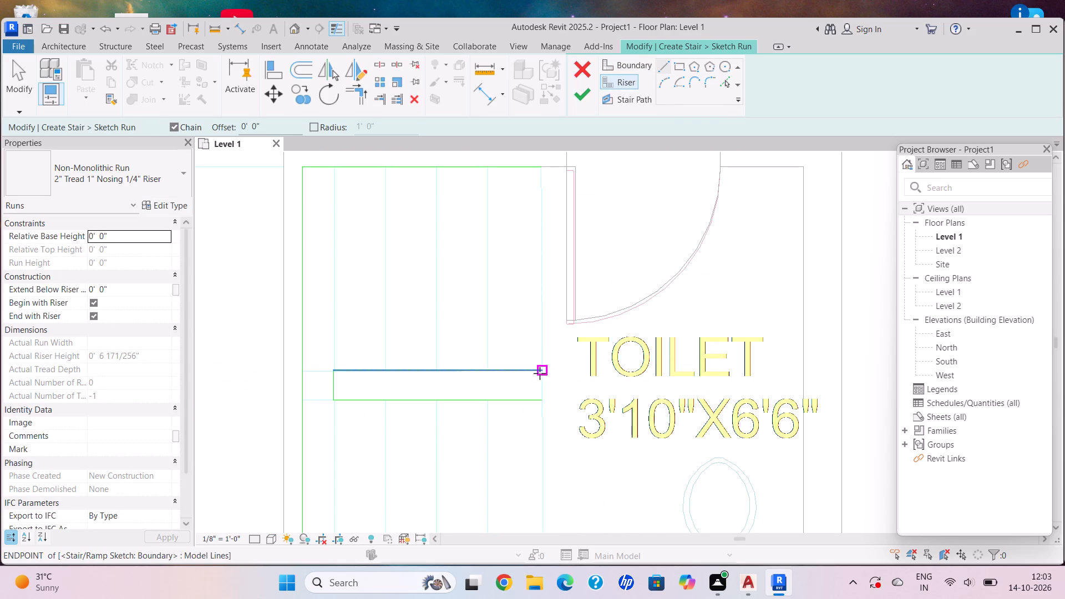
pyautogui.click(540, 371)
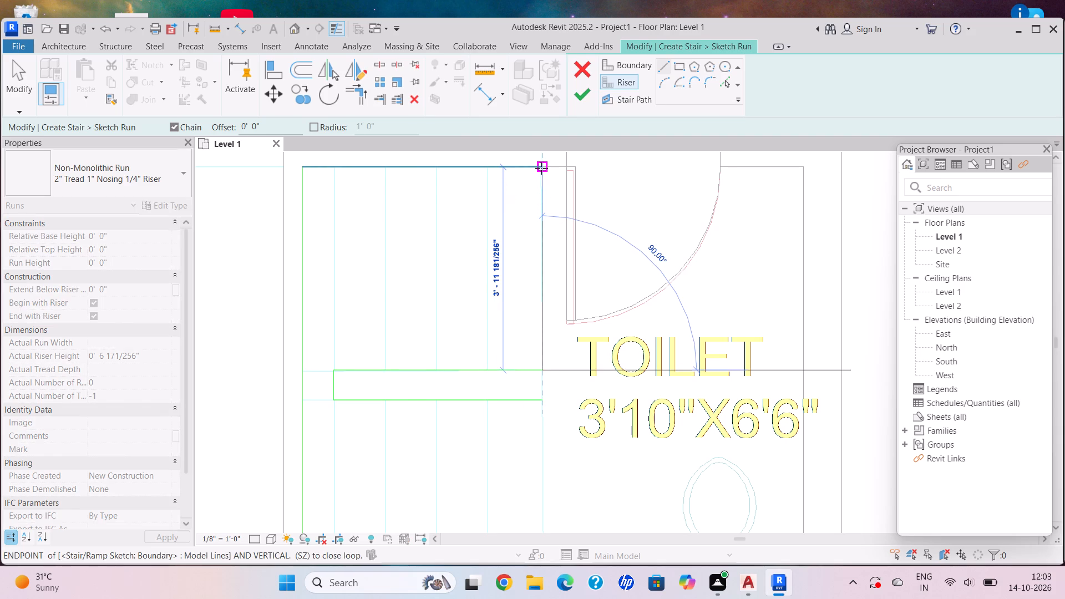
pyautogui.click(544, 168)
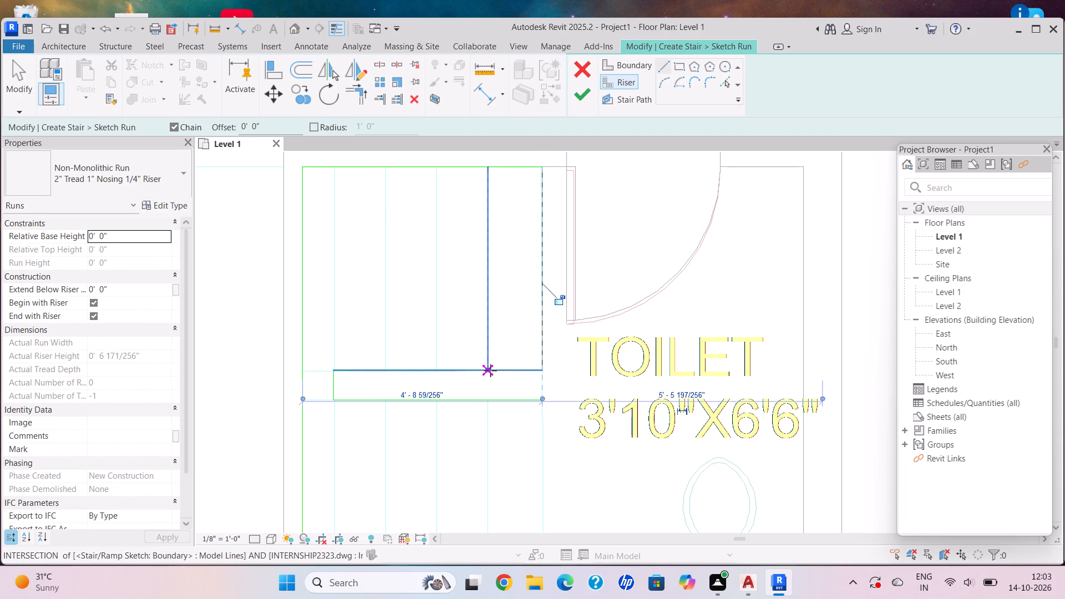
pyautogui.click(490, 370)
pyautogui.click(488, 167)
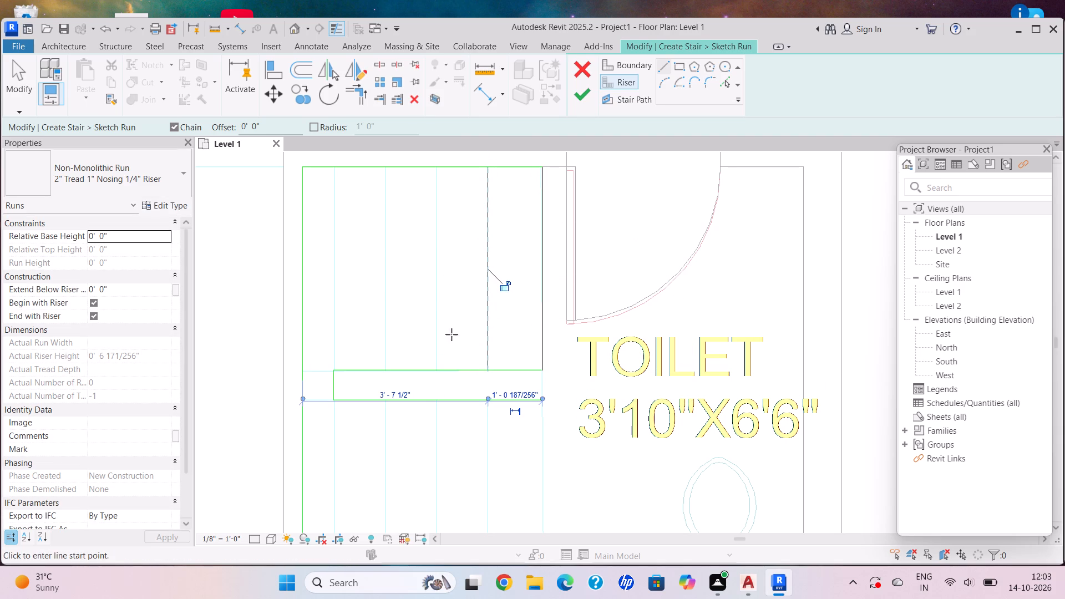
pyautogui.click(437, 368)
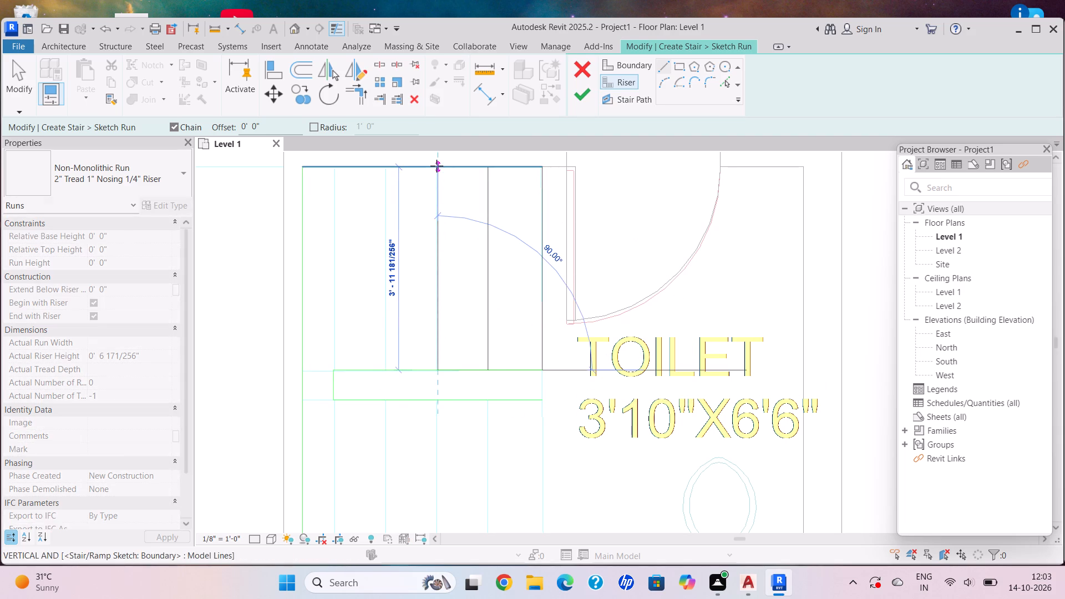
pyautogui.click(437, 165)
pyautogui.click(388, 369)
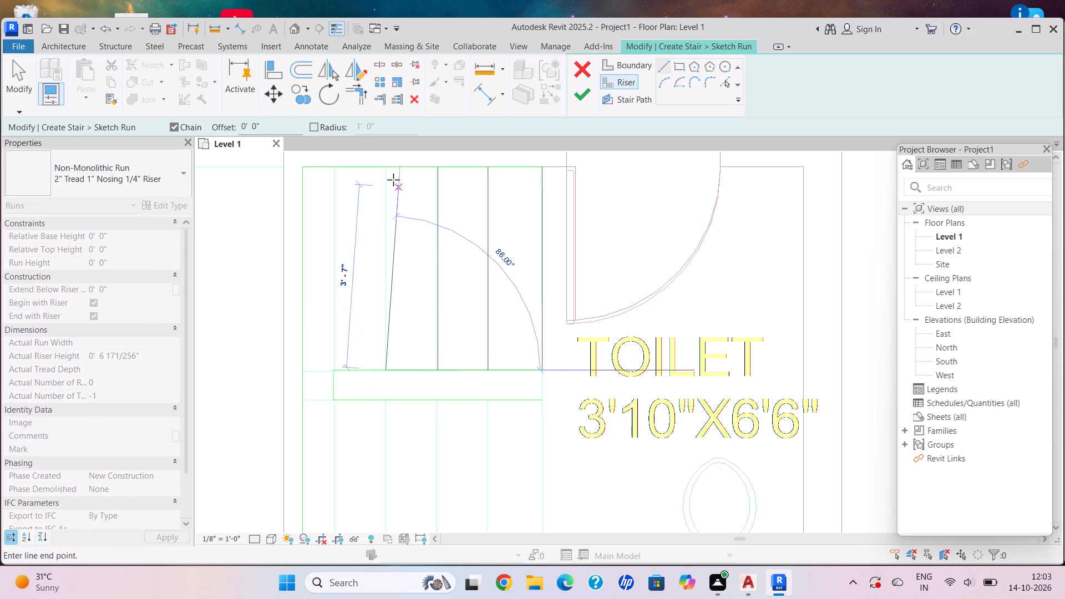
pyautogui.click(386, 168)
pyautogui.click(333, 370)
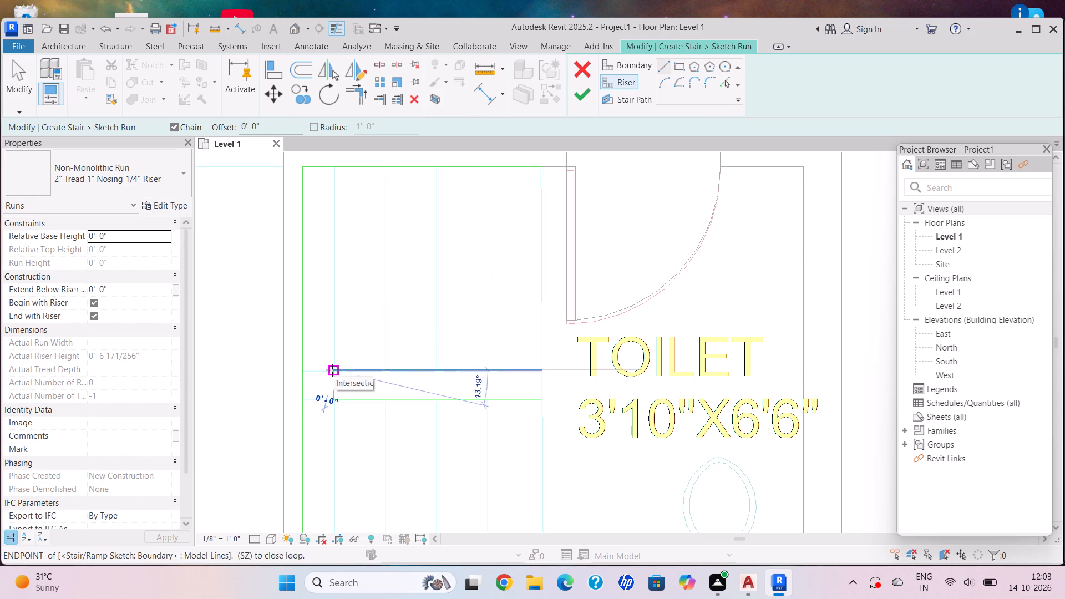
pyautogui.click(331, 169)
# Sketch five riser lines across the southern flight, each about 4'-0 1/4" long, over the CAD tread lines.
pyautogui.scroll(-2, 445, 397)
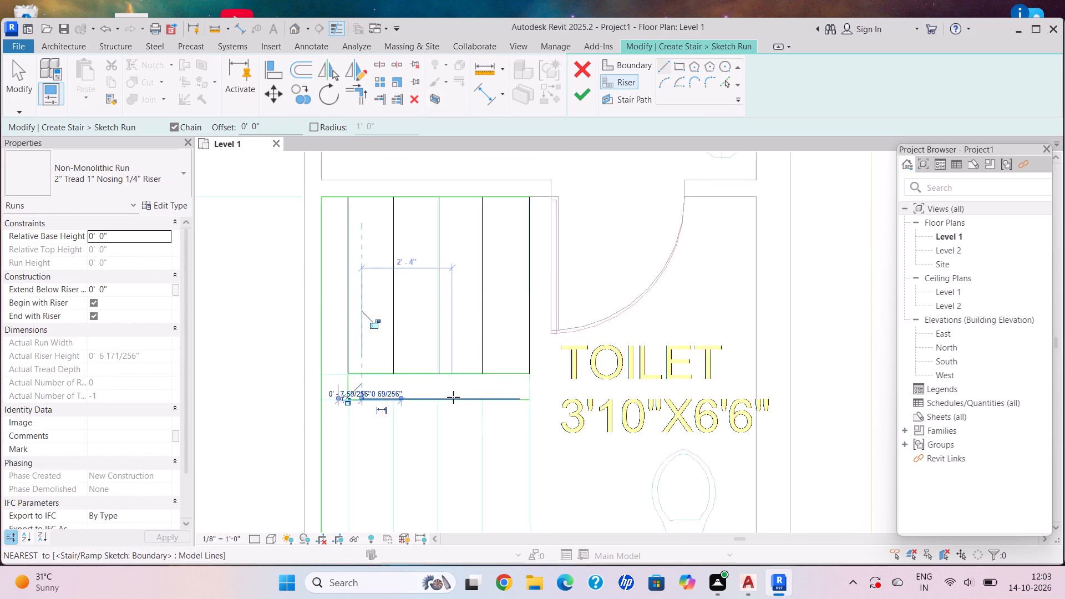
pyautogui.scroll(-1, 453, 397)
pyautogui.moveTo(461, 373); pyautogui.dragTo(466, 287, button='middle')
pyautogui.scroll(4, 508, 307)
pyautogui.click(523, 318)
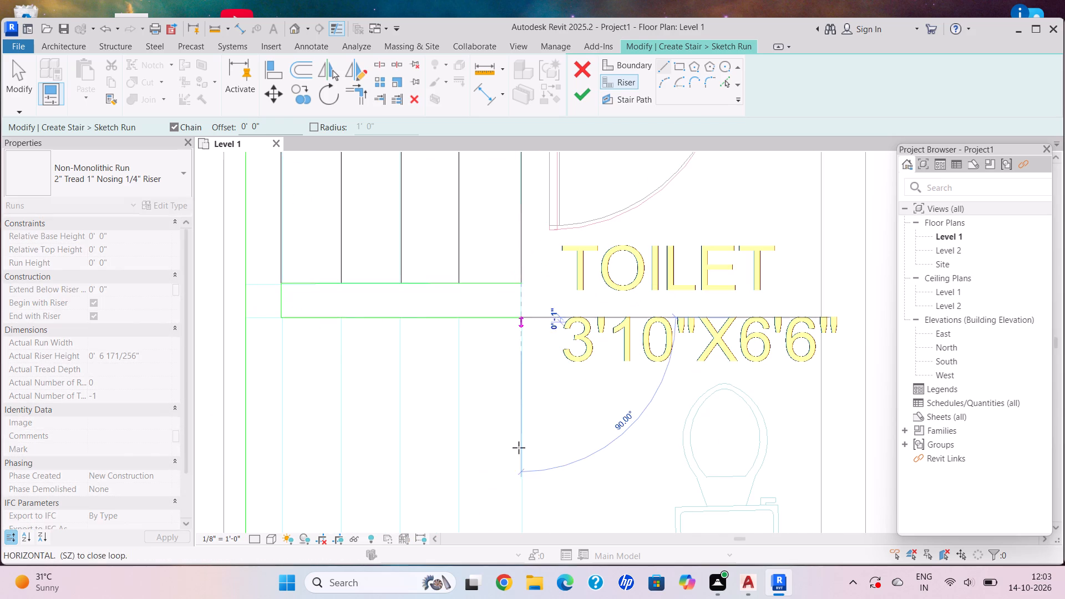
pyautogui.scroll(-1, 524, 505)
pyautogui.moveTo(535, 366); pyautogui.dragTo(533, 340, button='middle')
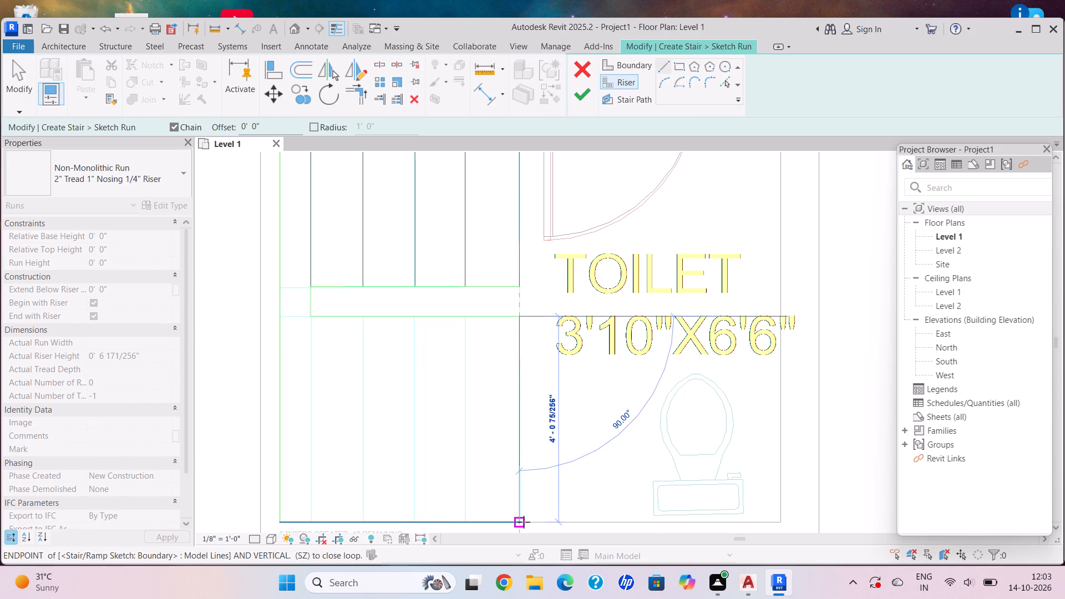
pyautogui.click(524, 522)
pyautogui.click(467, 315)
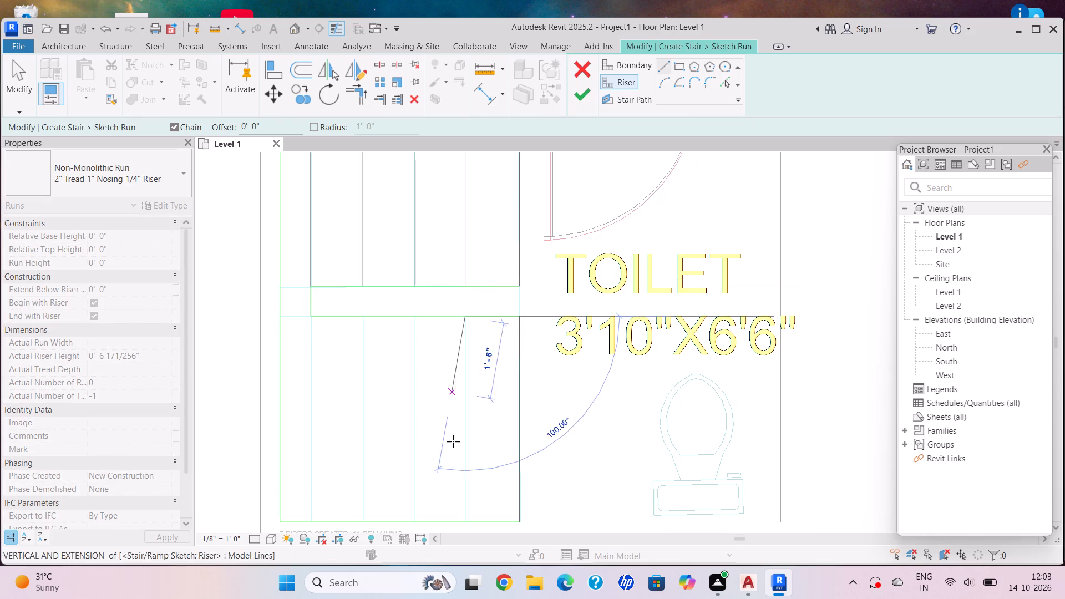
pyautogui.click(463, 524)
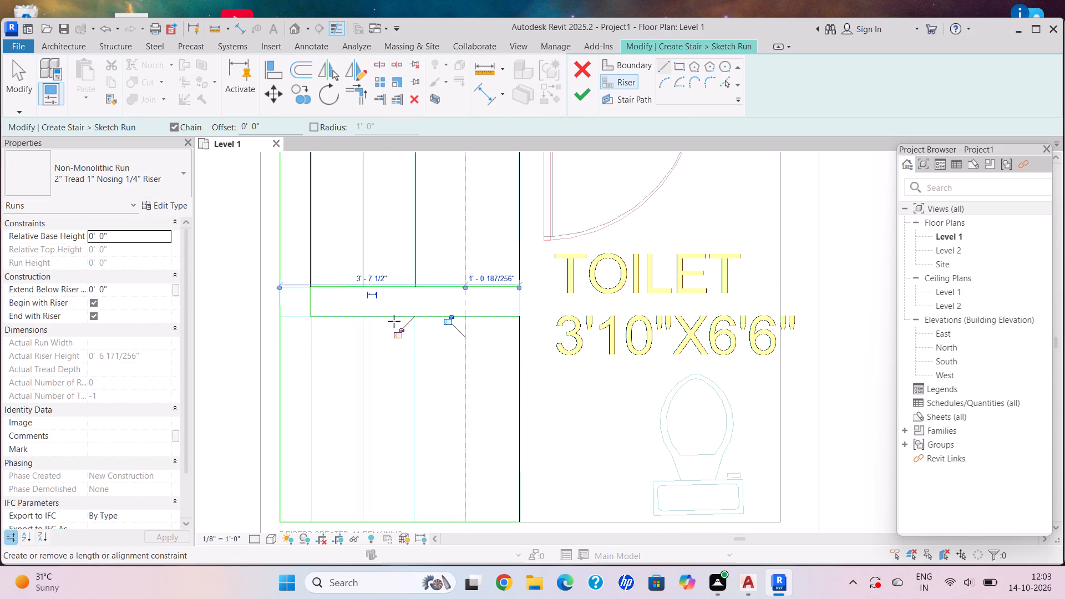
pyautogui.click(417, 313)
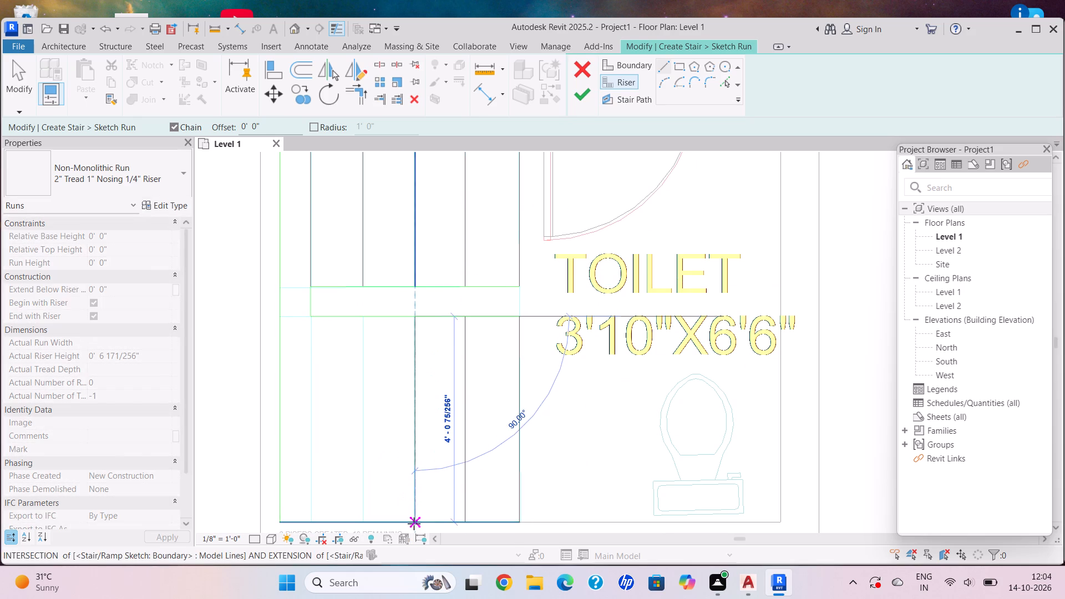
pyautogui.click(414, 524)
pyautogui.click(359, 316)
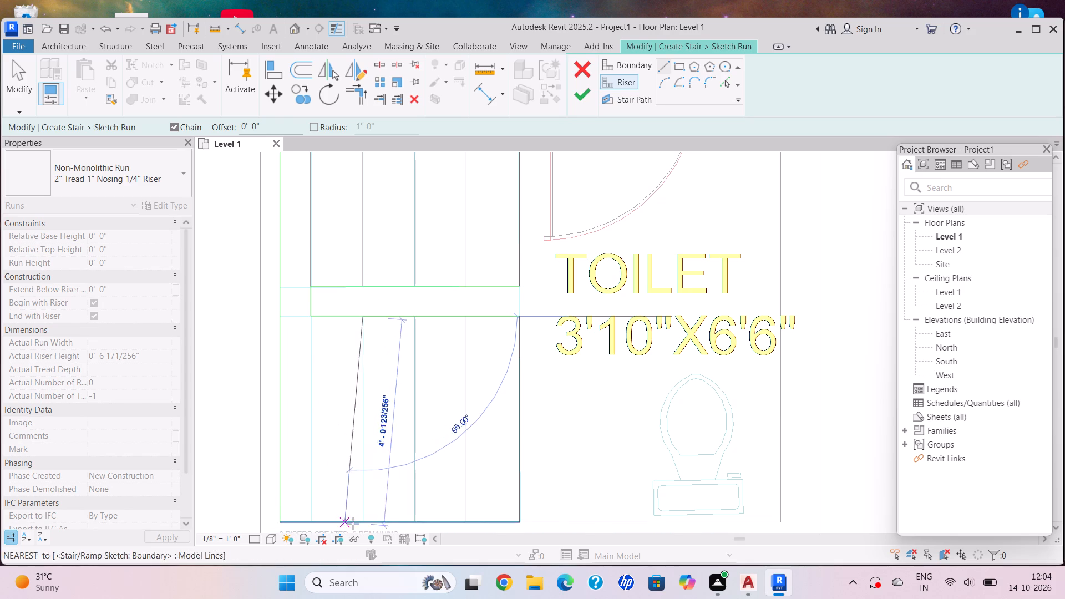
pyautogui.click(364, 522)
pyautogui.click(311, 316)
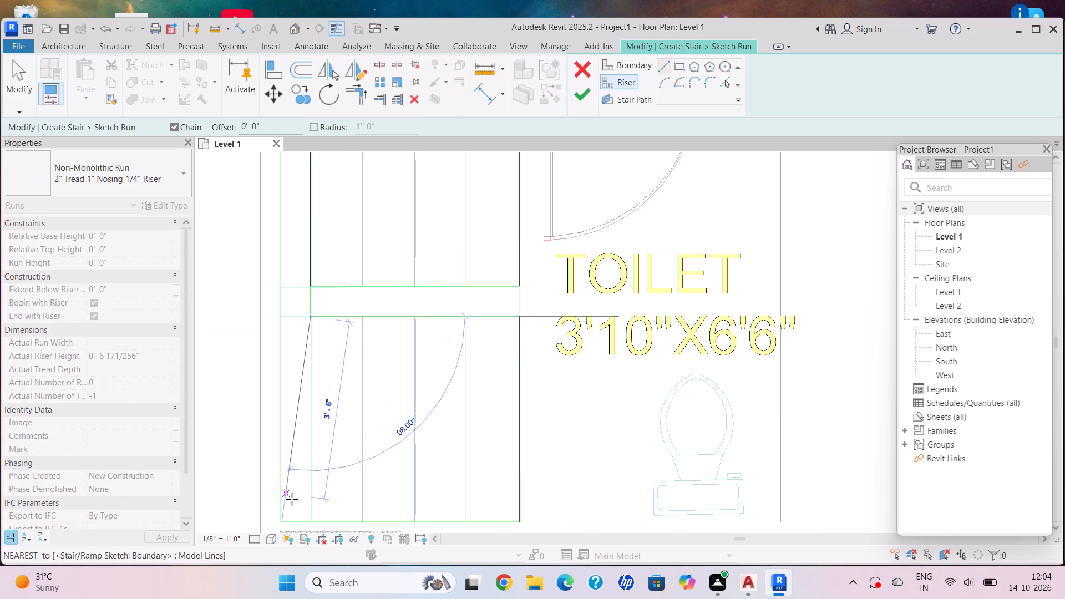
pyautogui.click(313, 521)
# Sketch the stair path from the northern flight's east riser, about 4'-5" west, 4'-10" south and back to the east riser, finishing the run sketch.
pyautogui.click(616, 89)
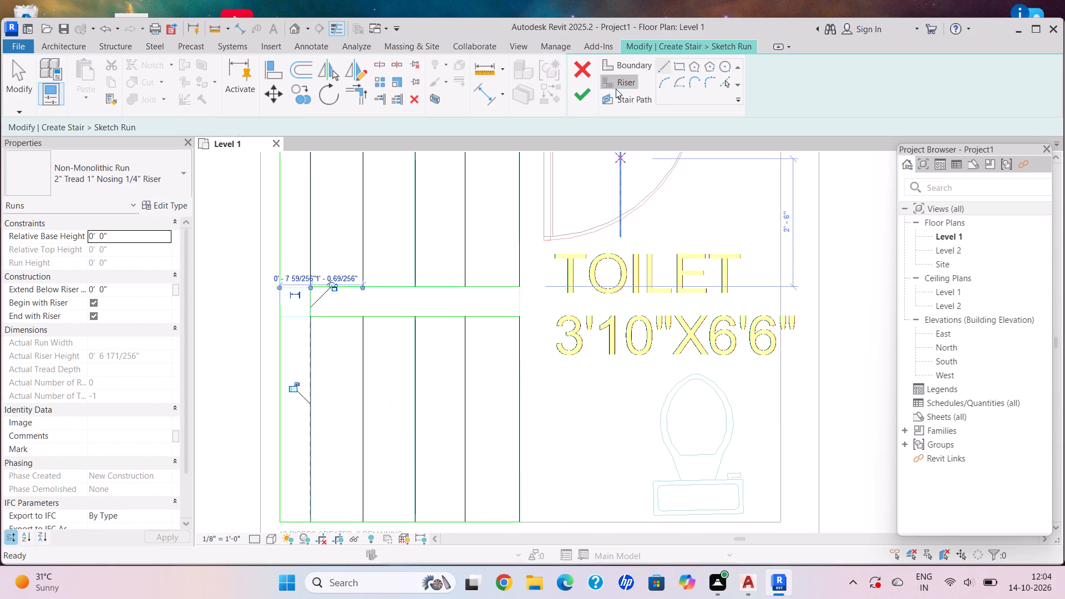
pyautogui.click(622, 101)
pyautogui.click(665, 64)
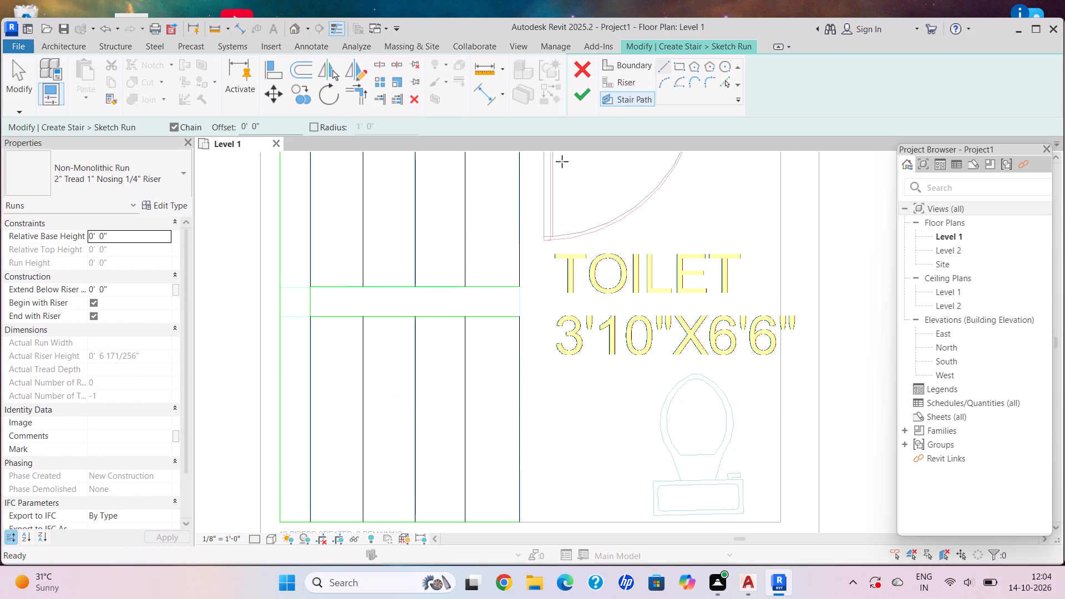
pyautogui.scroll(-5, 529, 201)
pyautogui.middleClick(528, 187)
pyautogui.moveTo(533, 206); pyautogui.dragTo(533, 248, button='middle')
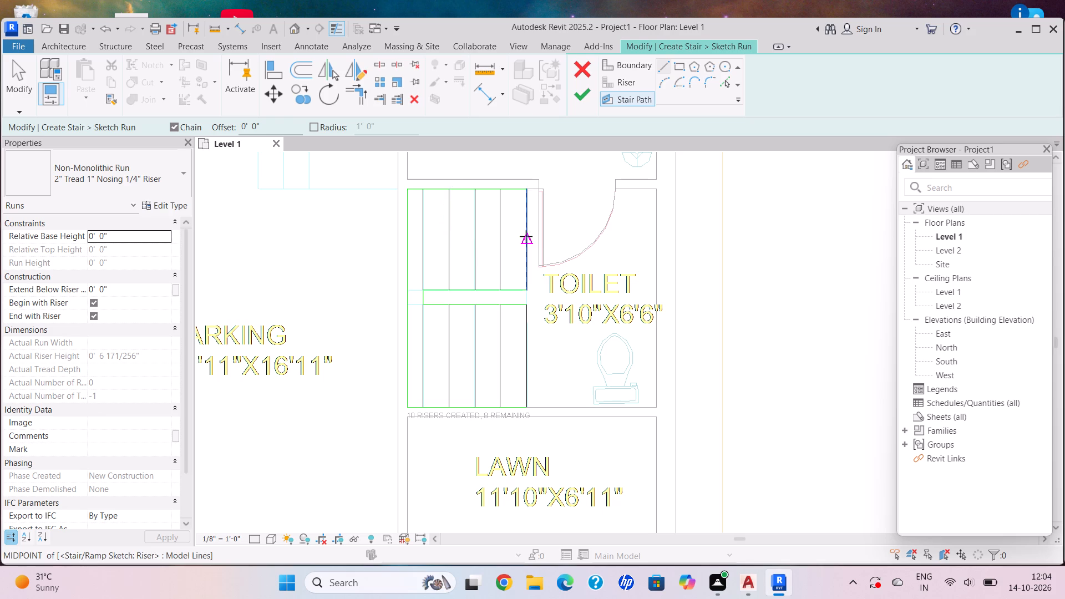
pyautogui.click(526, 236)
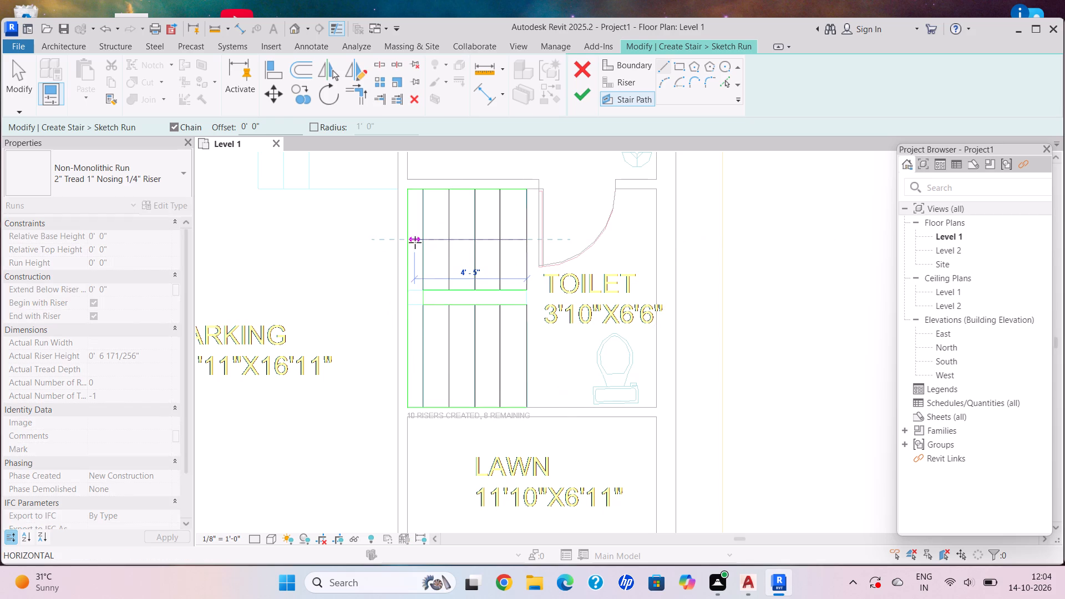
pyautogui.click(415, 242)
pyautogui.scroll(5, 403, 313)
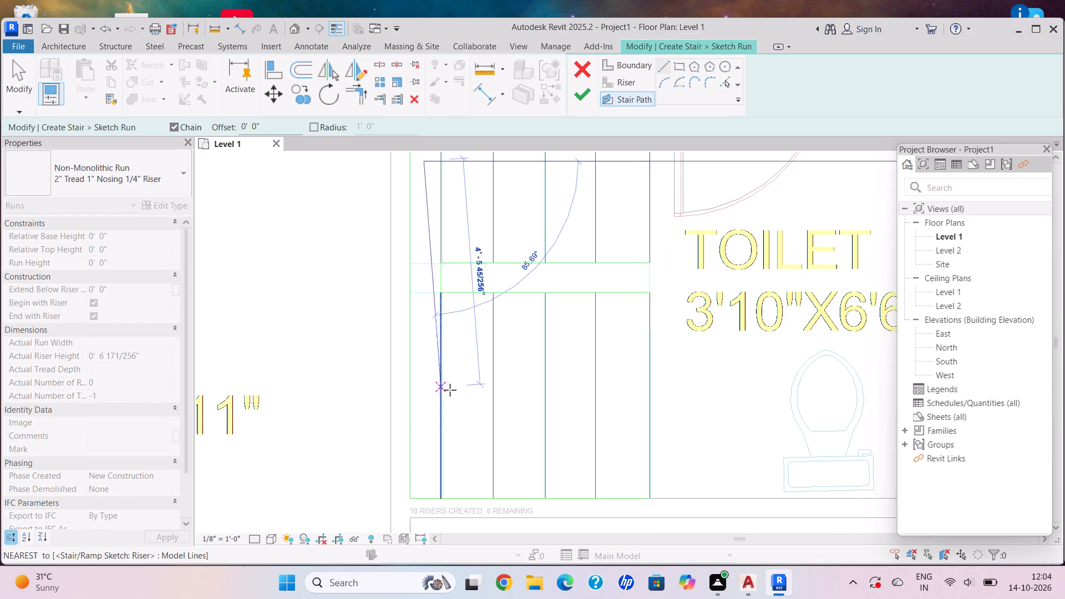
pyautogui.click(425, 408)
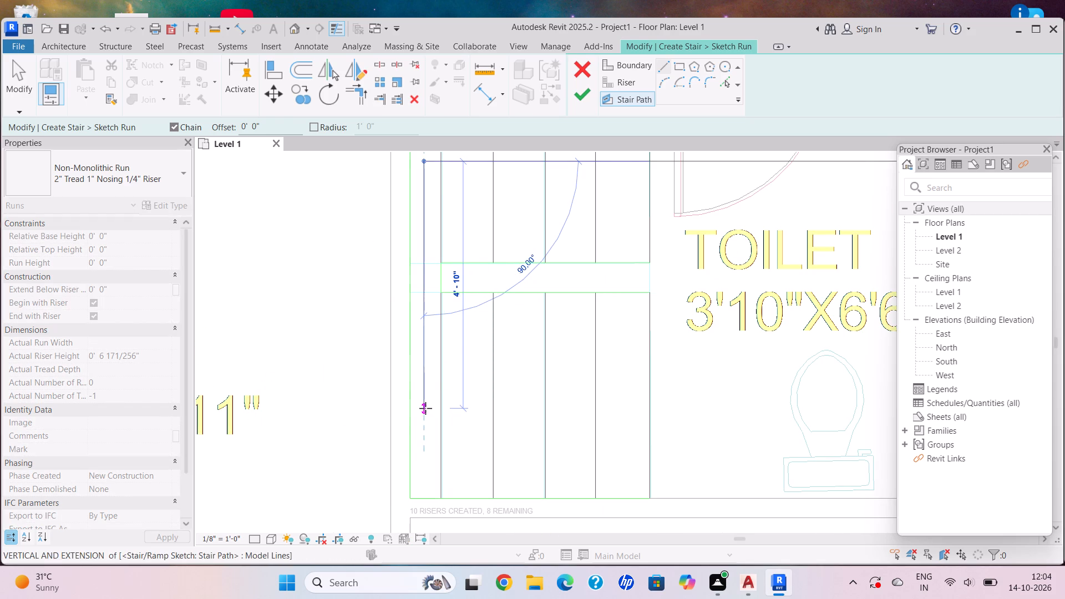
pyautogui.click(648, 408)
pyautogui.press('Escape')
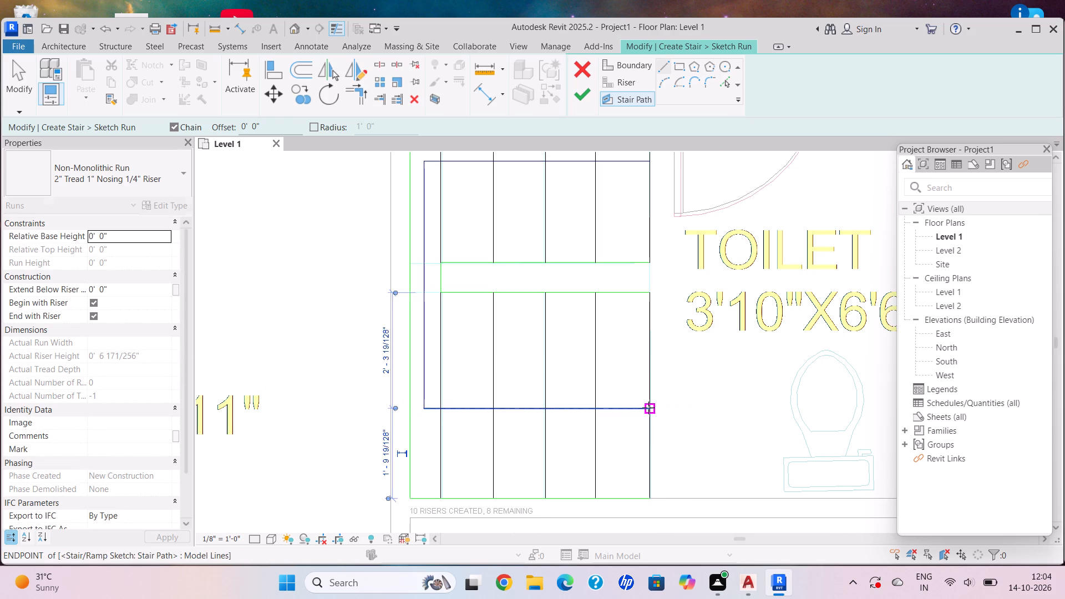
pyautogui.click(589, 95)
# Delete the outer railing along the stair's southern edge beside the lawn wall.
pyautogui.scroll(-5, 653, 382)
pyautogui.moveTo(653, 383); pyautogui.dragTo(581, 327, button='middle')
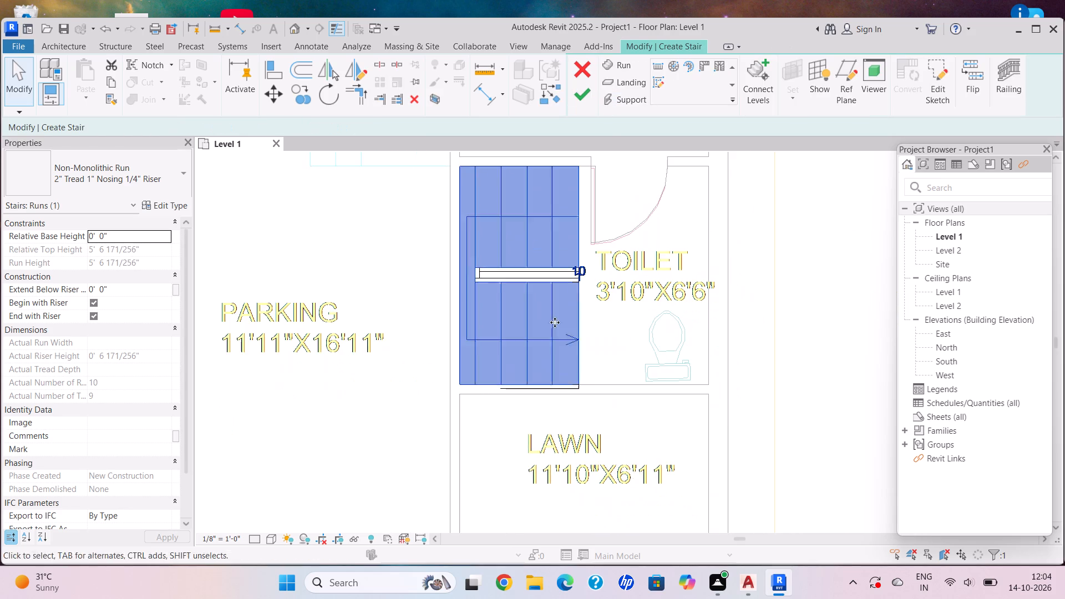
pyautogui.press('Escape')
pyautogui.scroll(4, 475, 407)
pyautogui.press('Escape')
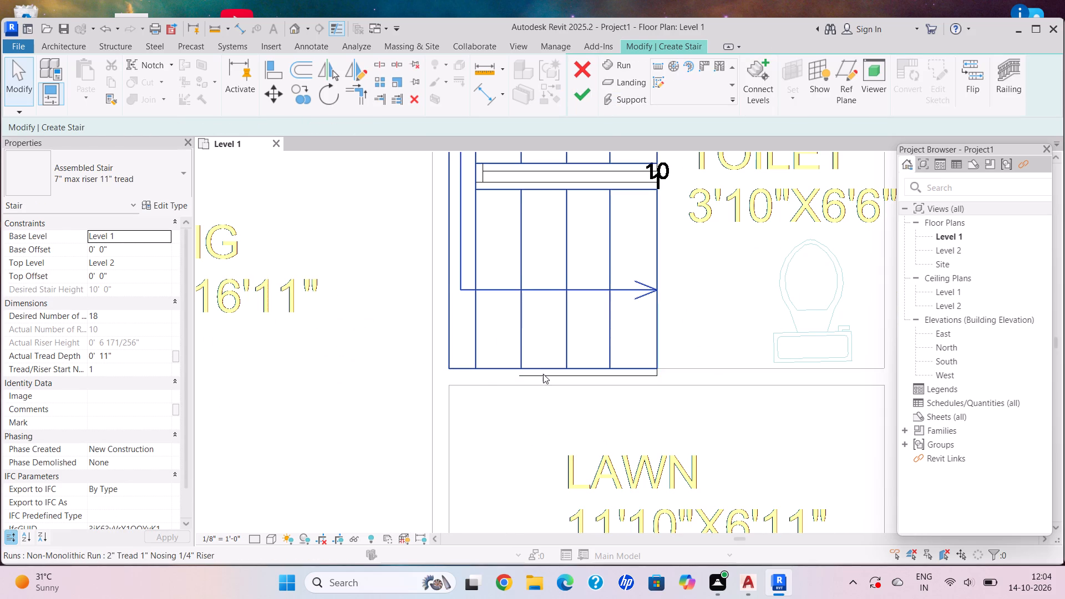
pyautogui.click(528, 377)
pyautogui.press('Delete')
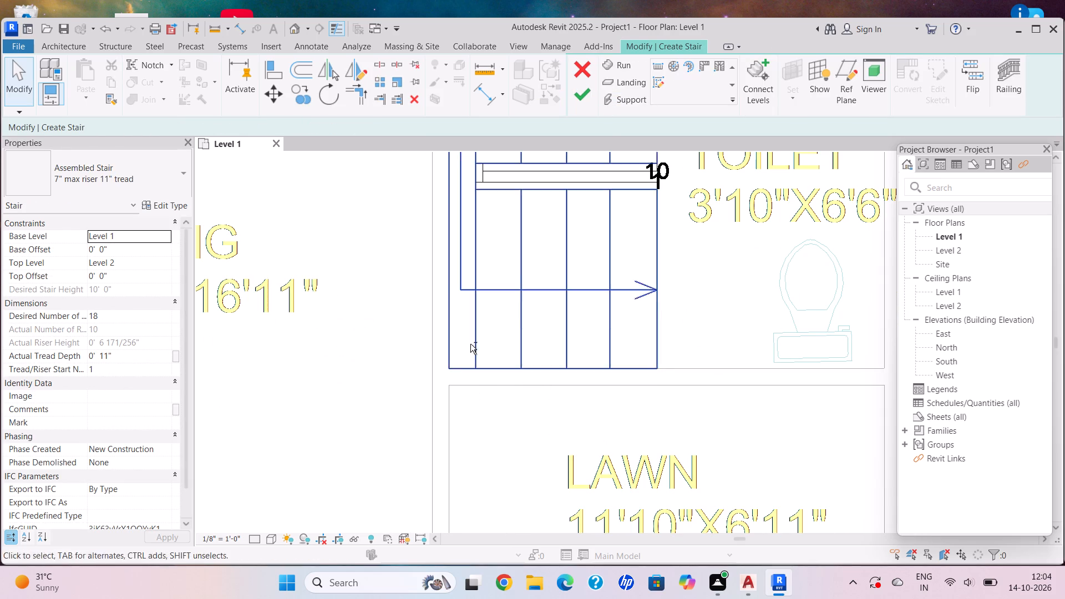
# Finish creating the stair over the CAD stair beside the 3'10"x6'6" toilet.
pyautogui.keyDown('shift'); pyautogui.scroll(-3, 480, 304); pyautogui.keyUp('shift')
pyautogui.keyDown('shift'); pyautogui.moveTo(528, 216); pyautogui.dragTo(519, 407, button='middle'); pyautogui.keyUp('shift')
pyautogui.keyDown('shift'); pyautogui.scroll(-3, 531, 248); pyautogui.keyUp('shift')
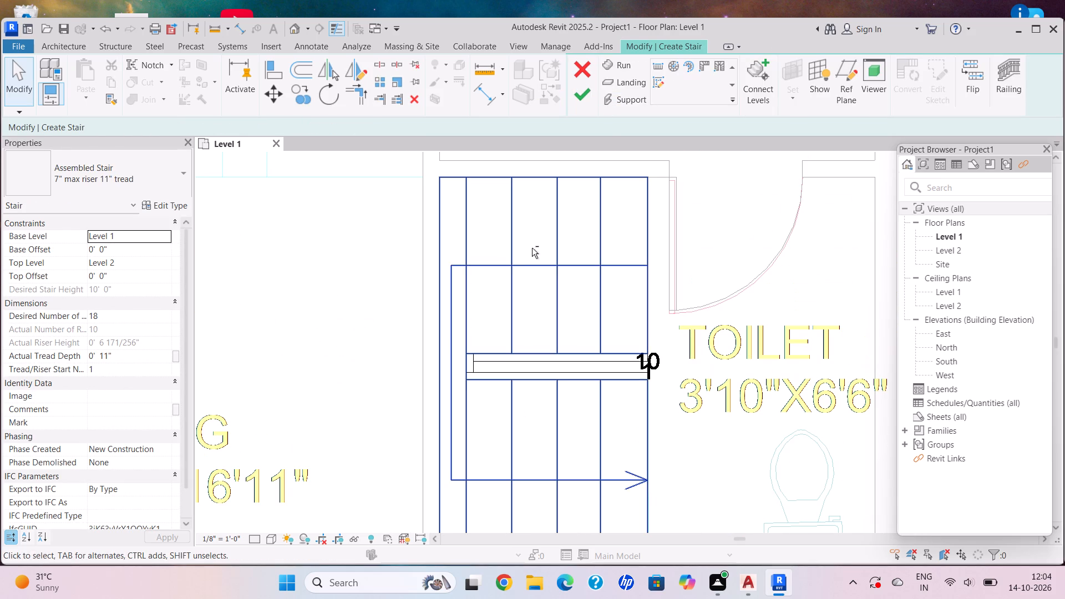
pyautogui.keyDown('shift'); pyautogui.scroll(-2, 532, 248); pyautogui.keyUp('shift')
pyautogui.keyDown('shift'); pyautogui.scroll(2, 531, 192); pyautogui.keyUp('shift')
pyautogui.keyDown('shift'); pyautogui.click(594, 95); pyautogui.keyUp('shift')
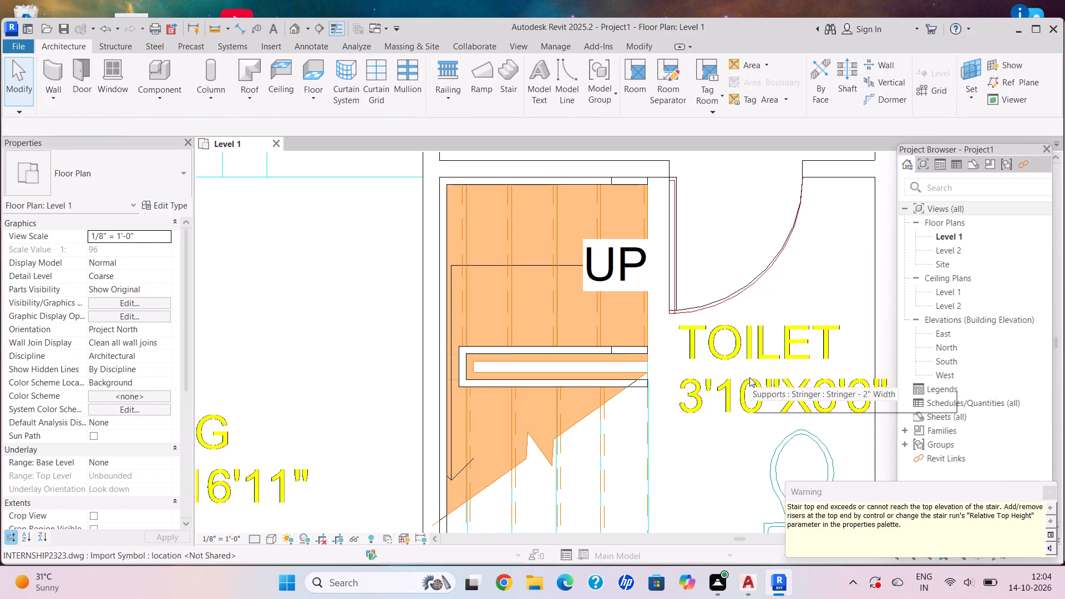
# Examine the new stair and the whole Level 1 plan to compare the model with the CAD layout.
pyautogui.scroll(-6, 872, 326)
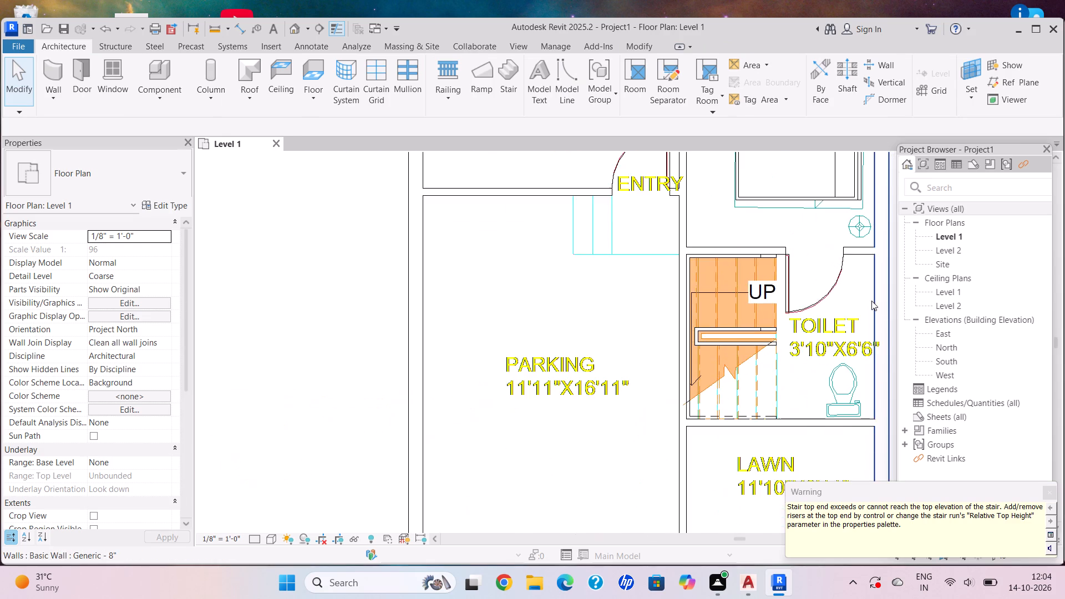
pyautogui.middleClick(871, 301)
pyautogui.moveTo(871, 301); pyautogui.dragTo(654, 284, button='middle')
pyautogui.scroll(5, 815, 225)
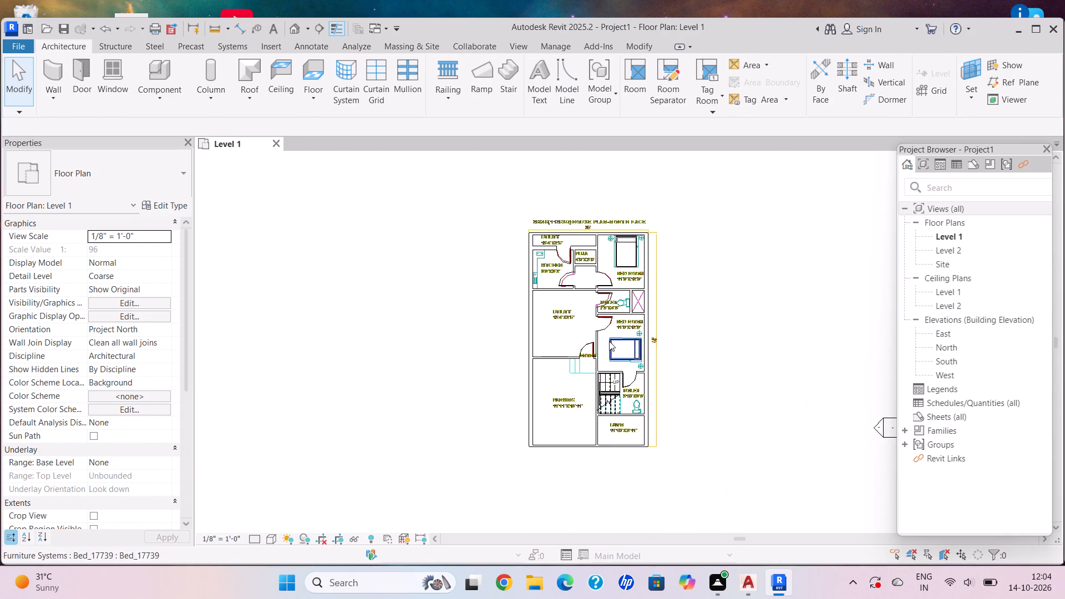
pyautogui.scroll(1, 609, 341)
pyautogui.moveTo(605, 340); pyautogui.dragTo(468, 334, button='middle')
pyautogui.scroll(6, 398, 369)
pyautogui.scroll(3, 476, 361)
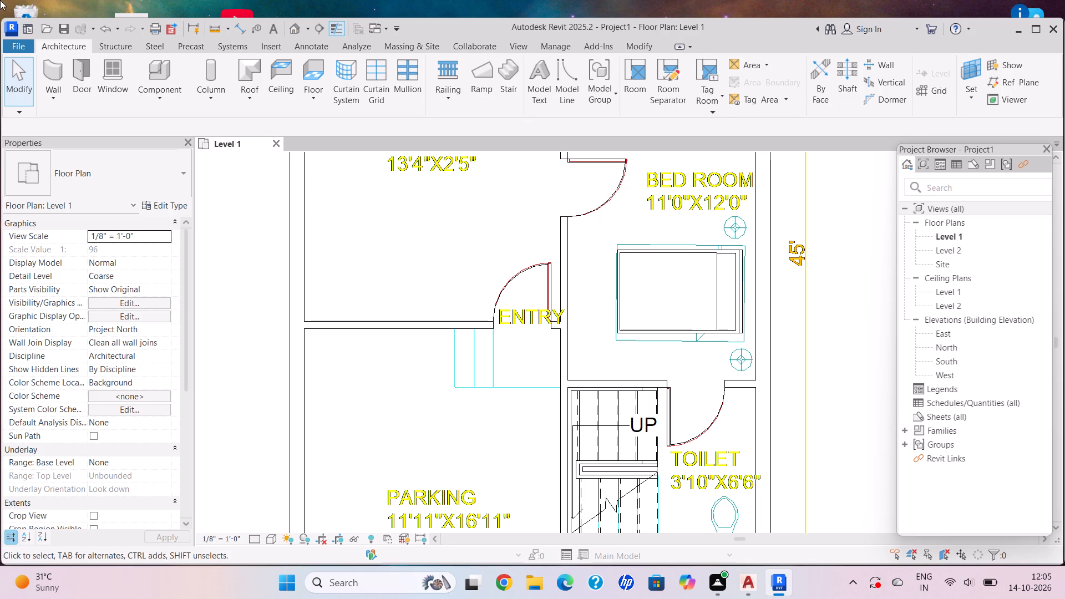
pyautogui.scroll(-11, 587, 248)
pyautogui.middleClick(614, 312)
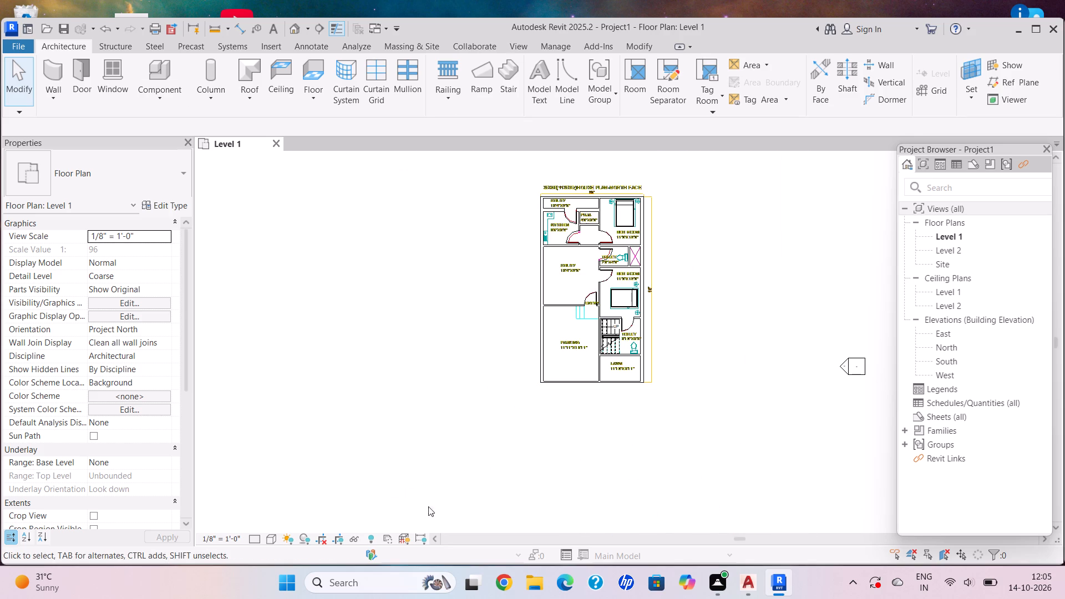
# Change the Level 1 plan's visual style to one that displays the model's surfaces in colour.
pyautogui.click(275, 541)
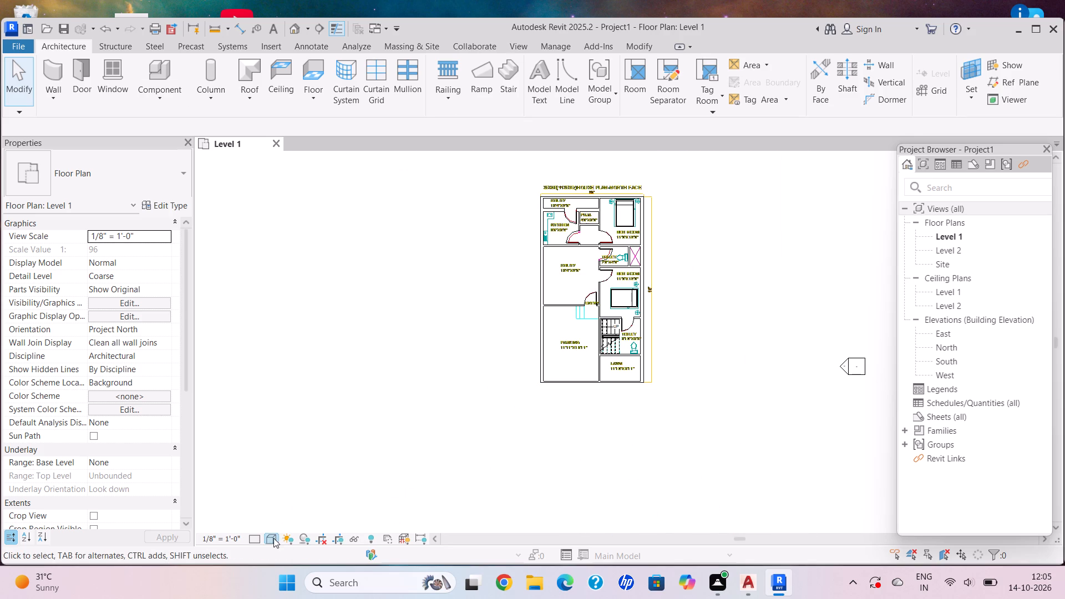
pyautogui.click(270, 536)
pyautogui.click(272, 482)
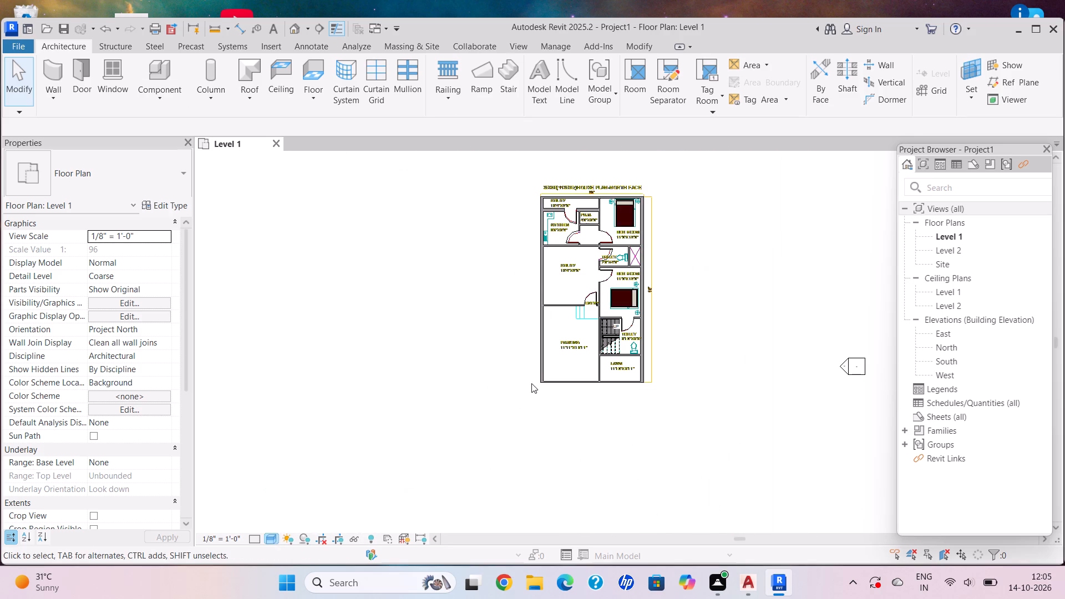
# Switch the Level 1 plan's visual style to Wireframe.
pyautogui.scroll(2, 524, 388)
pyautogui.click(272, 541)
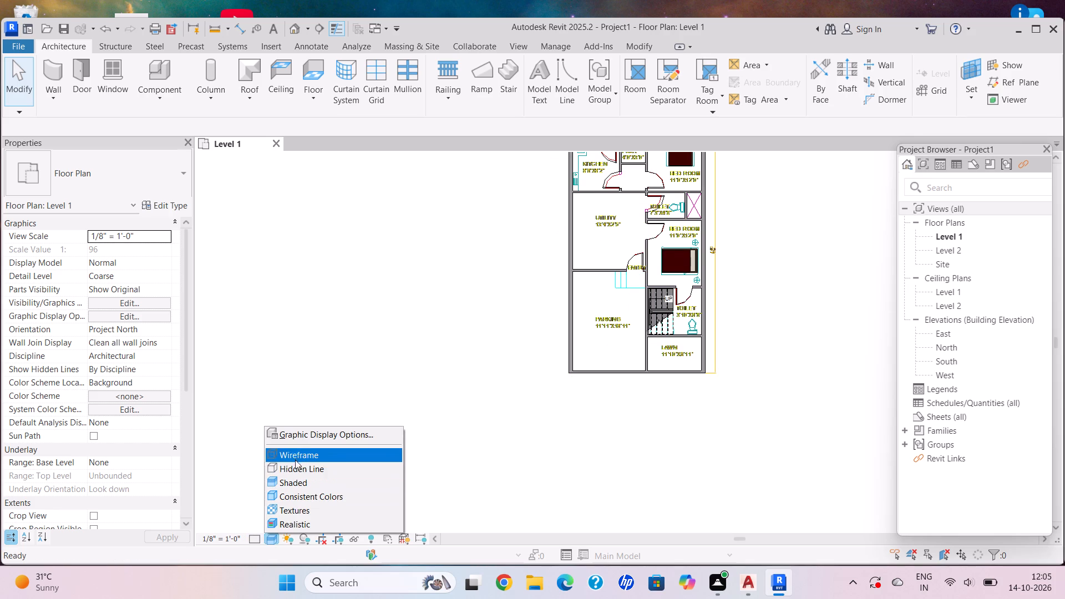
pyautogui.click(292, 452)
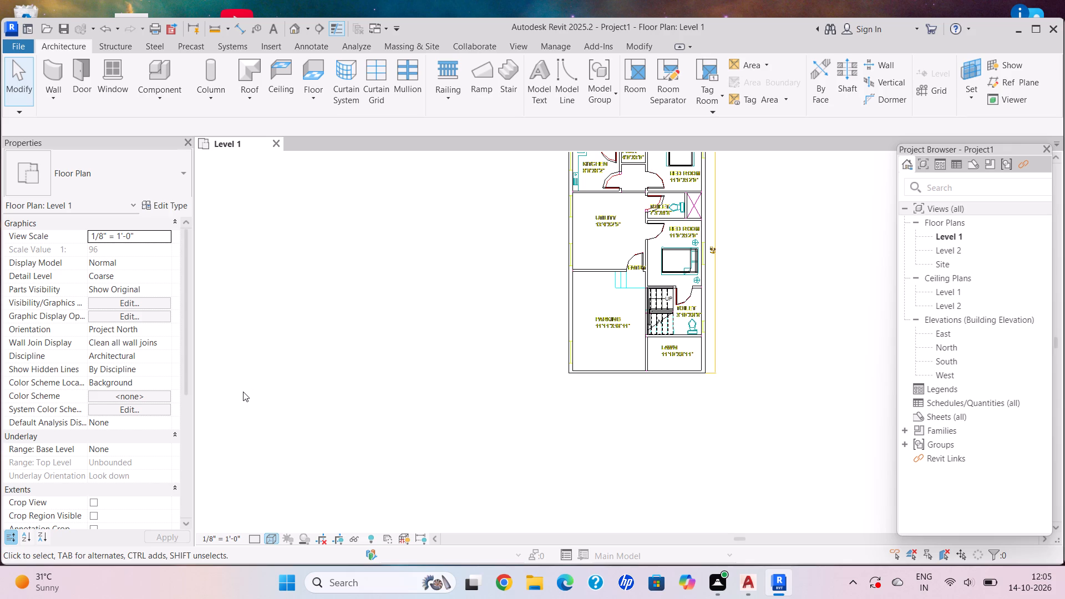
# Place a 57" x 72" Window-Casement-Double in the large utility room's west wall, at the northern CAD window opening.
pyautogui.moveTo(541, 270); pyautogui.dragTo(395, 425, button='middle')
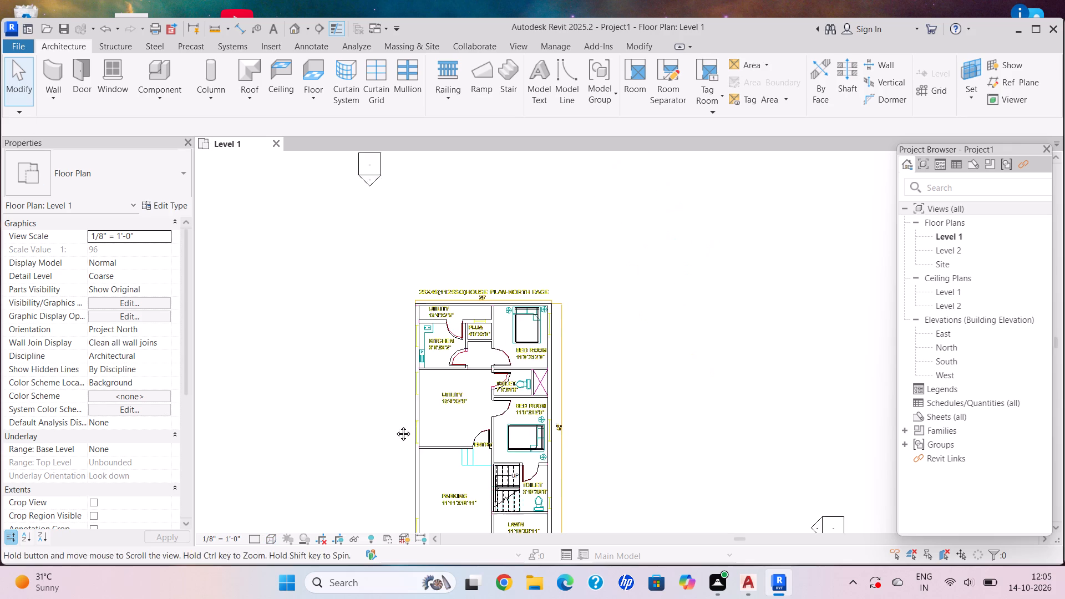
pyautogui.moveTo(395, 425); pyautogui.dragTo(383, 443, button='middle')
pyautogui.scroll(3, 555, 314)
pyautogui.moveTo(410, 366); pyautogui.dragTo(442, 289, button='middle')
pyautogui.moveTo(454, 277); pyautogui.dragTo(458, 271, button='middle')
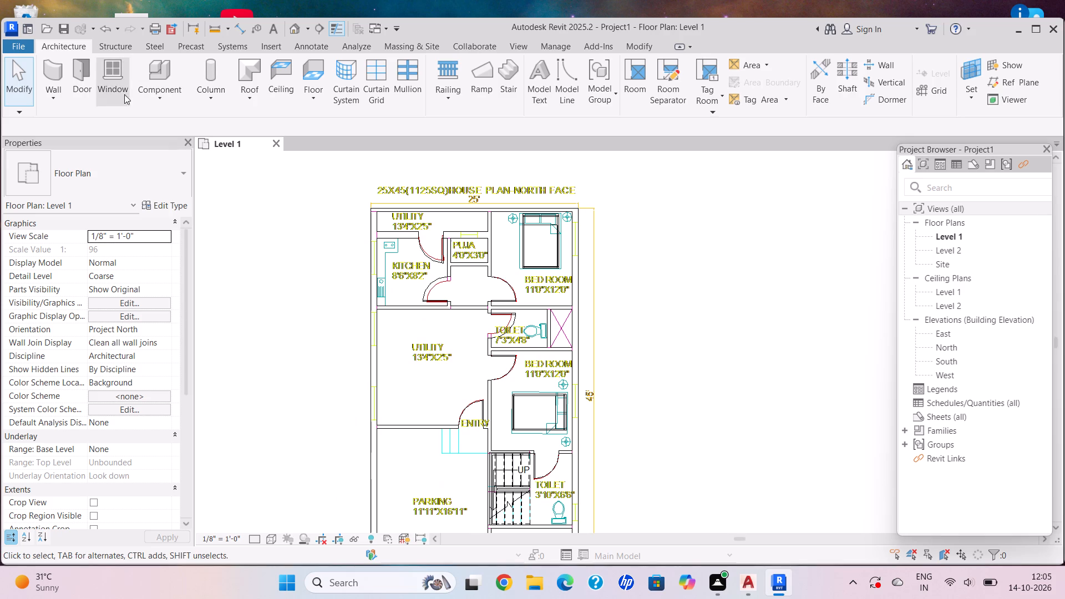
pyautogui.click(120, 93)
pyautogui.click(94, 164)
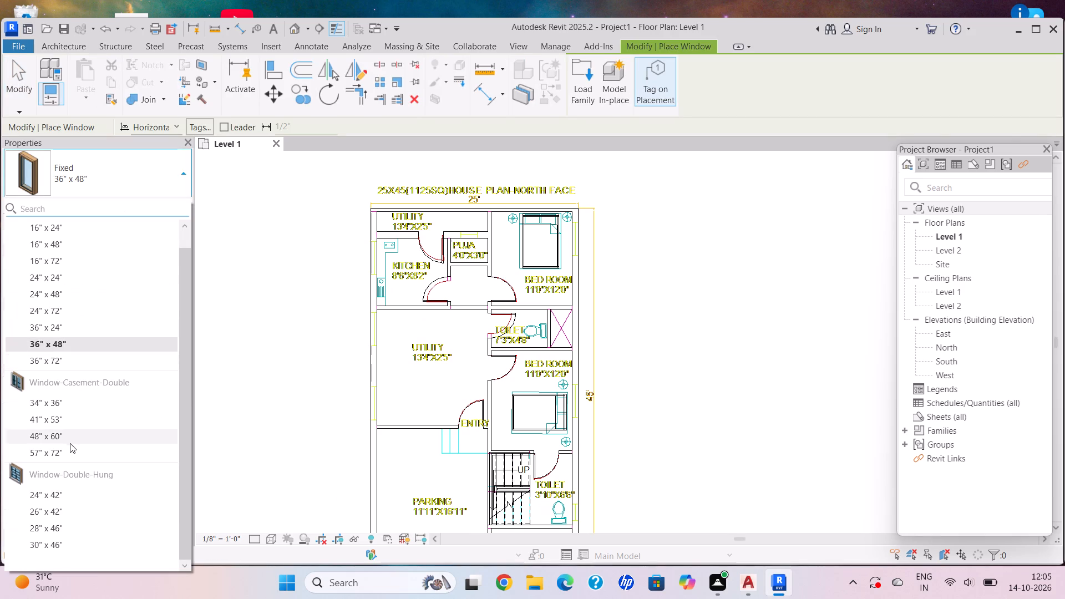
pyautogui.click(56, 456)
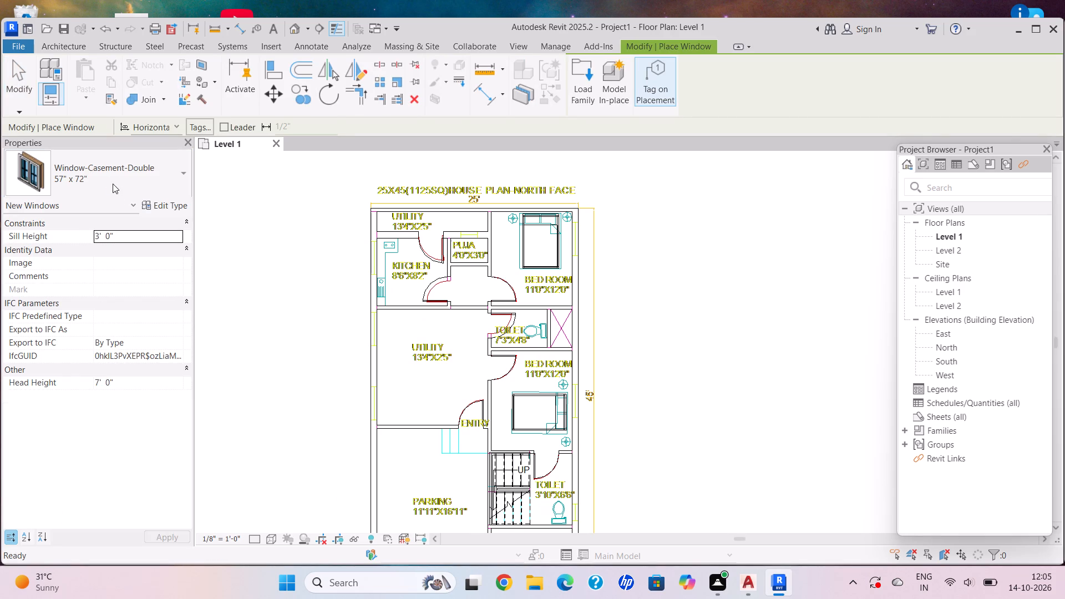
pyautogui.click(113, 184)
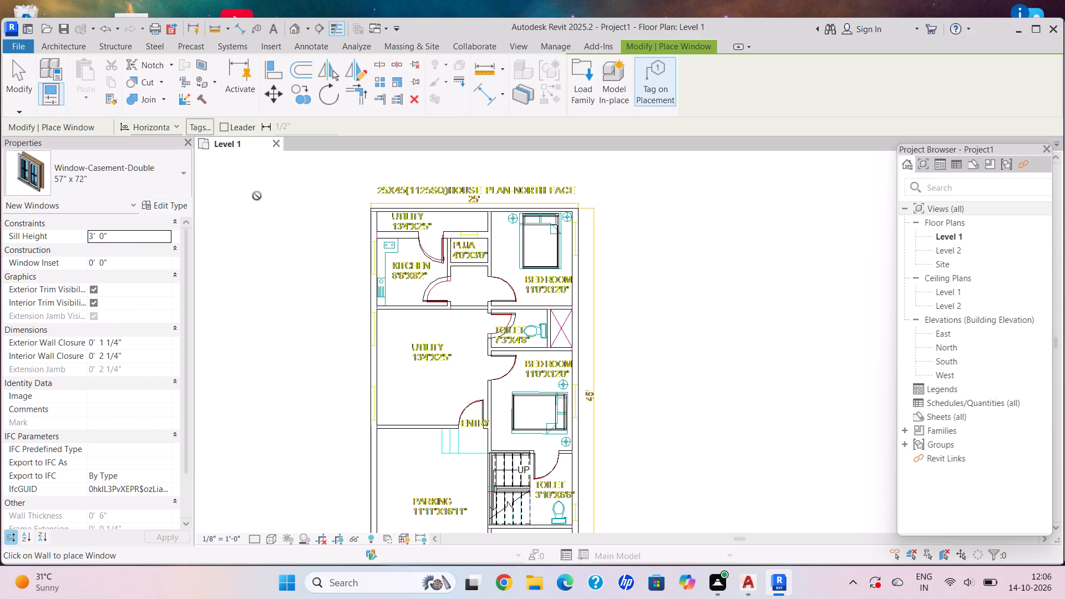
pyautogui.scroll(-3, 540, 298)
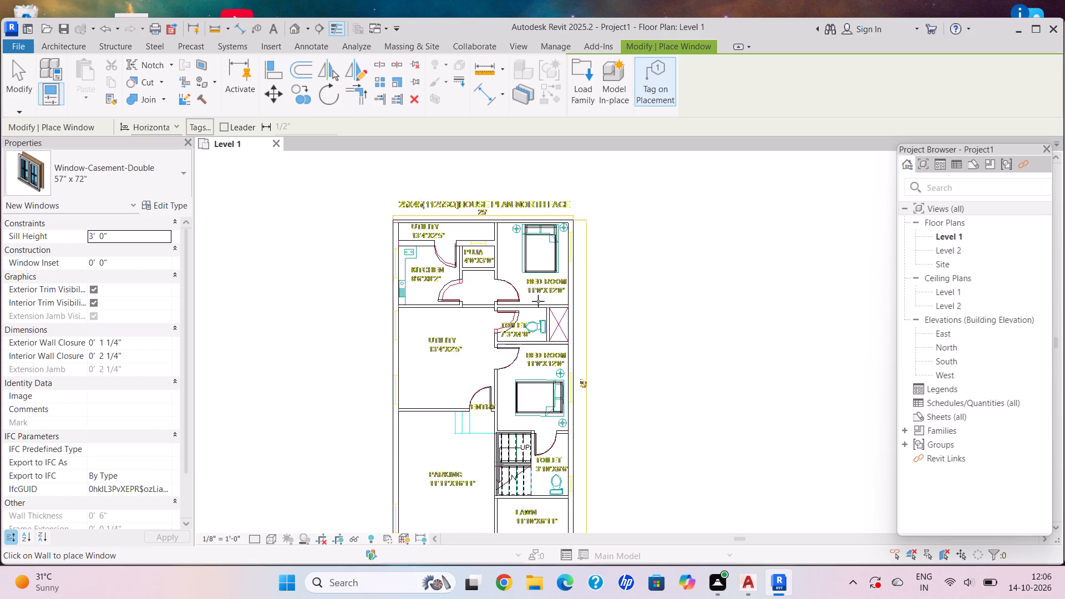
pyautogui.moveTo(515, 238); pyautogui.dragTo(494, 164, button='middle')
pyautogui.scroll(3, 458, 188)
pyautogui.scroll(5, 380, 273)
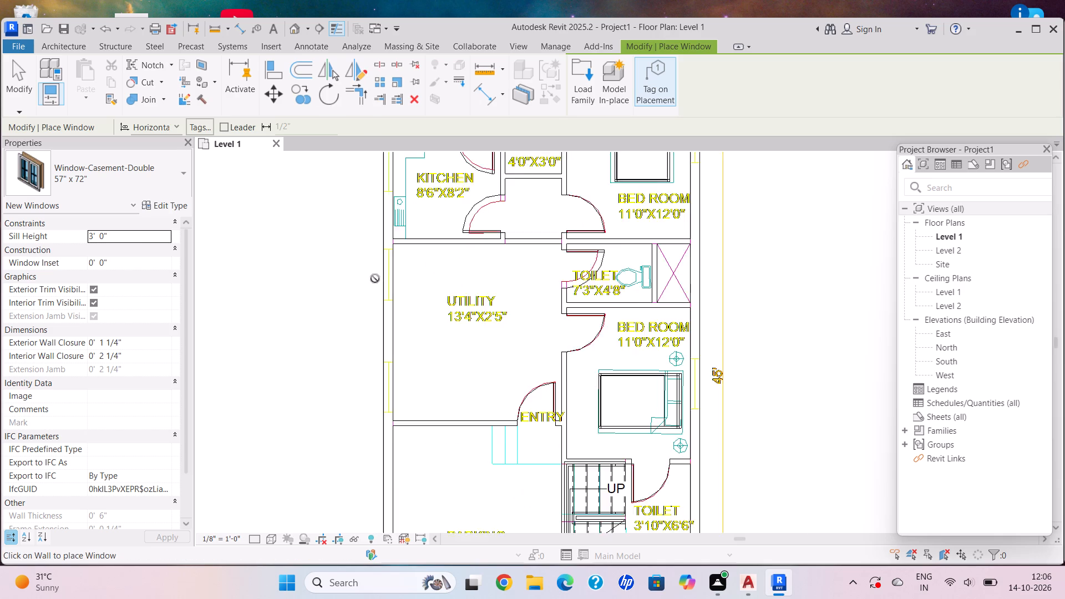
pyautogui.click(383, 276)
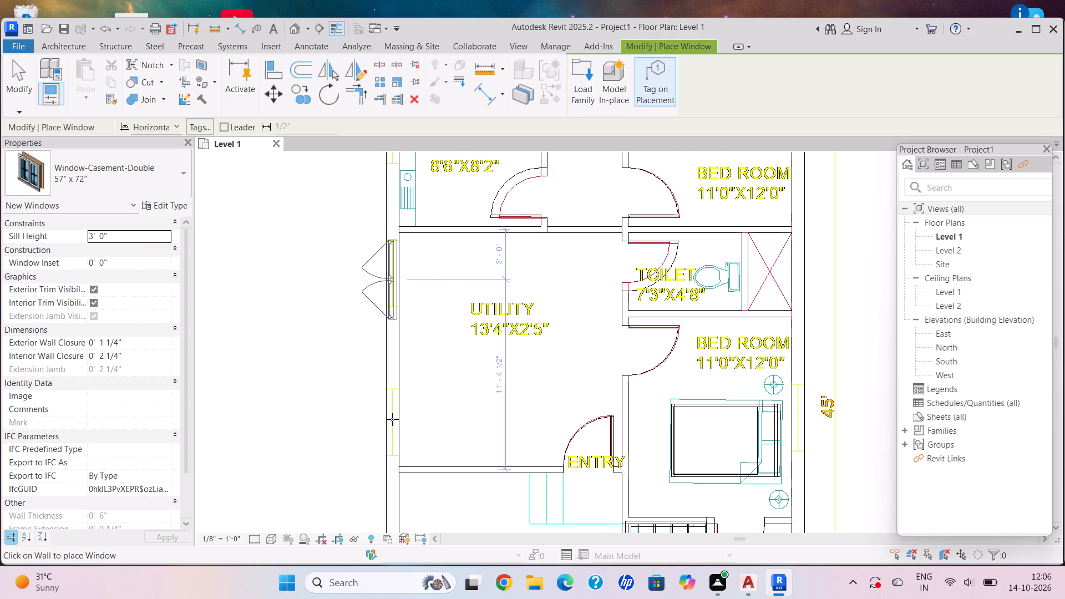
# Place another 57" x 72" double casement window midway along the parking area's west wall.
pyautogui.scroll(-3, 463, 398)
pyautogui.moveTo(464, 397); pyautogui.dragTo(448, 243, button='middle')
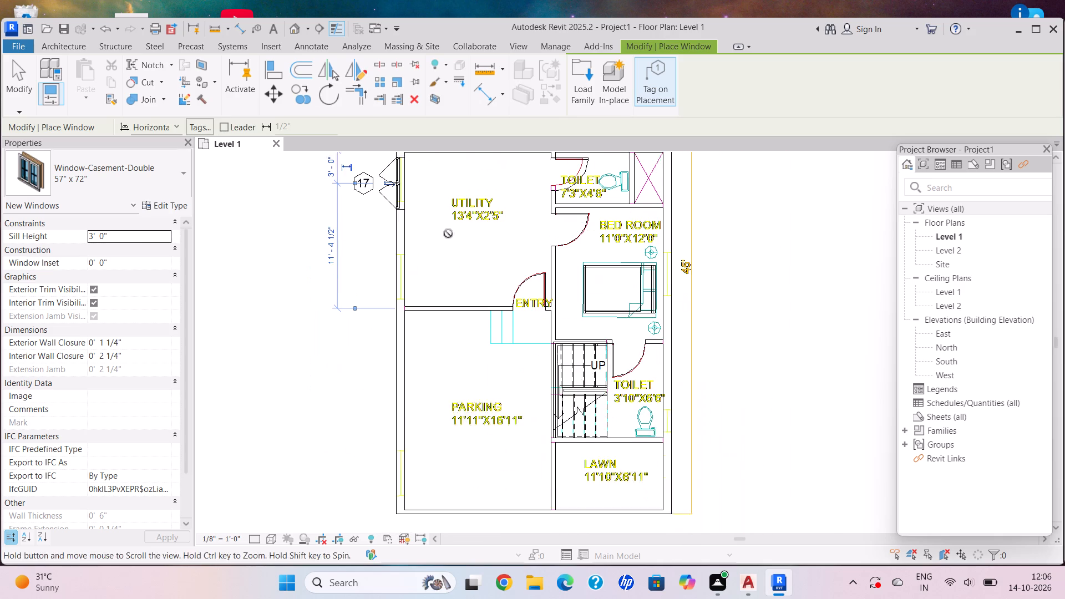
pyautogui.click(398, 392)
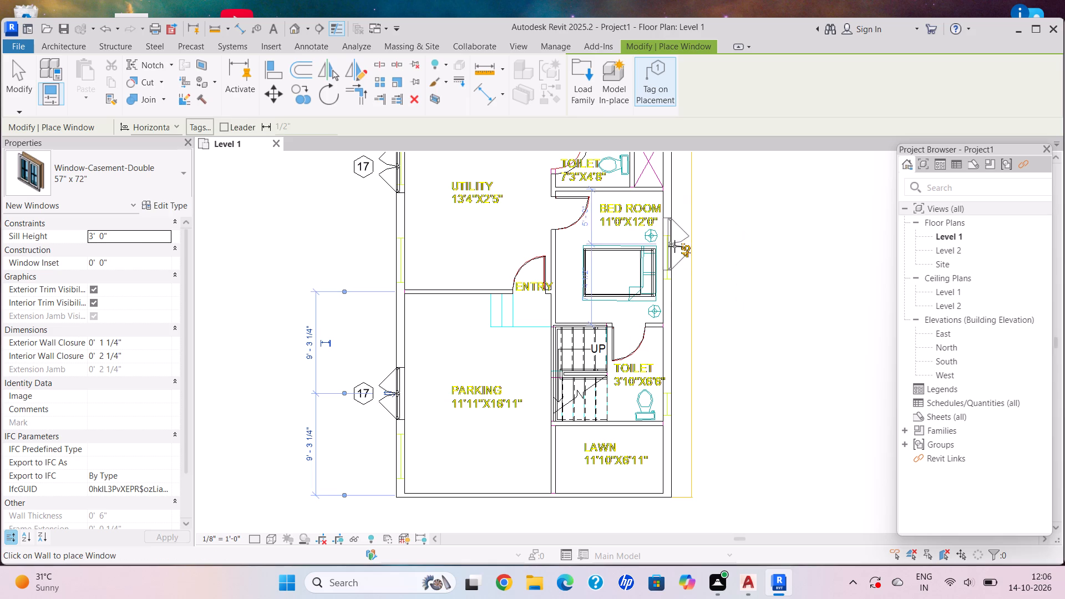
# Place 57" x 72" double casement windows in the east walls of the southern and northern bedrooms.
pyautogui.click(675, 252)
pyautogui.scroll(-2, 658, 237)
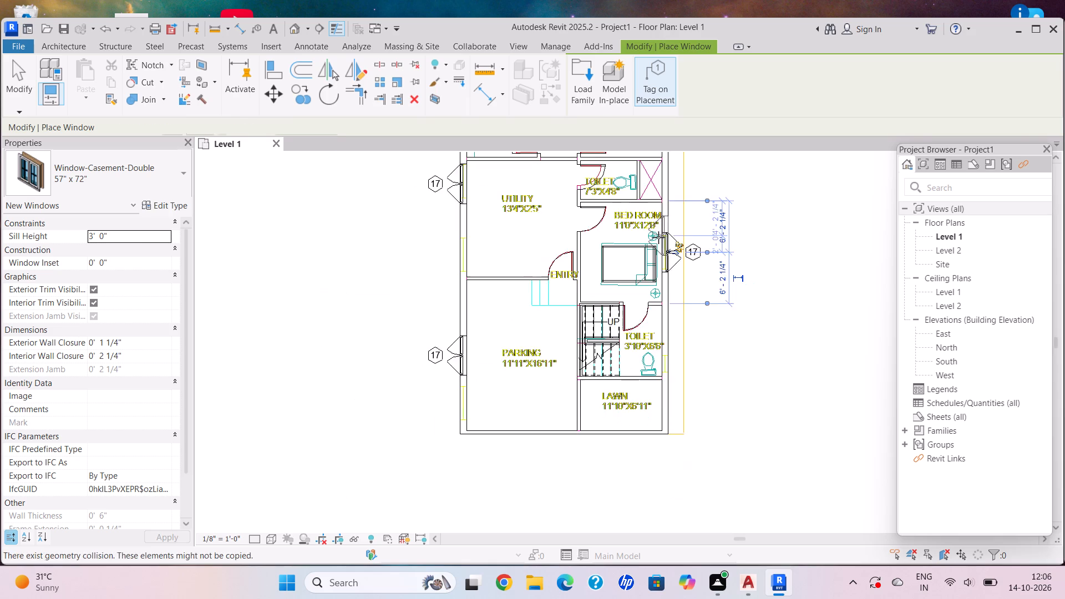
pyautogui.moveTo(658, 237); pyautogui.dragTo(657, 323, button='middle')
pyautogui.moveTo(651, 209); pyautogui.dragTo(643, 263, button='middle')
pyautogui.scroll(5, 655, 223)
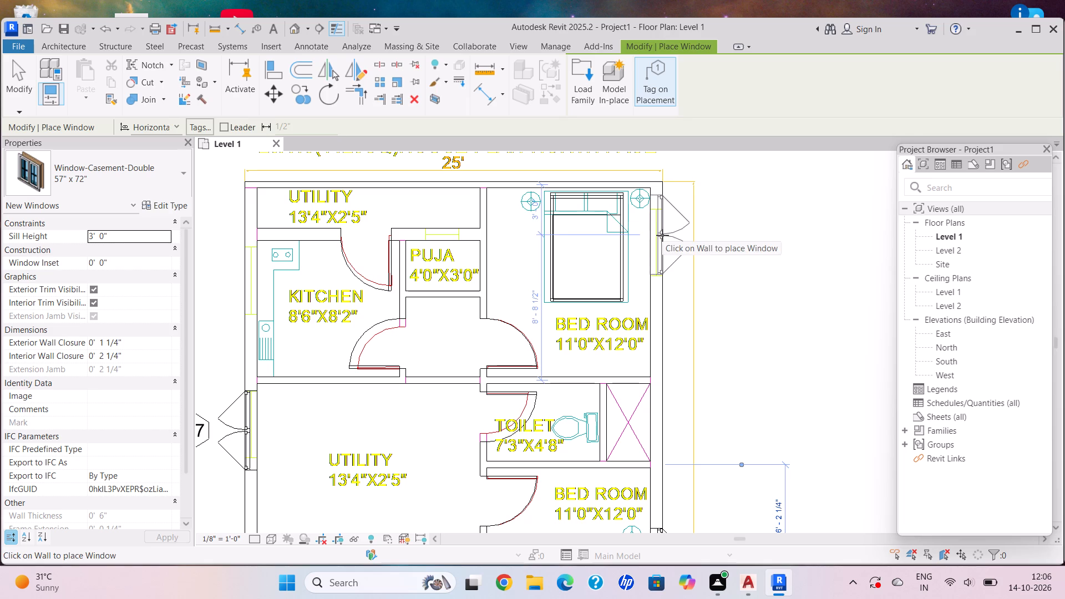
pyautogui.click(662, 235)
# Place a 57" x 72" double casement window in the kitchen's west wall at the CAD window opening.
pyautogui.scroll(-2, 472, 226)
pyautogui.scroll(3, 319, 253)
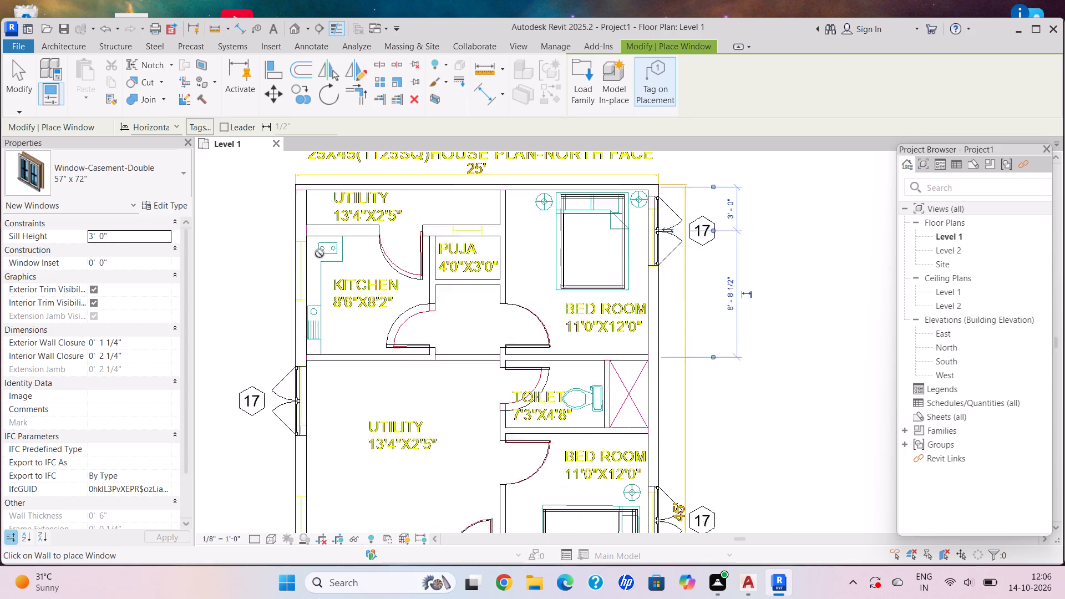
pyautogui.scroll(2, 319, 253)
pyautogui.scroll(-4, 492, 226)
pyautogui.scroll(5, 404, 248)
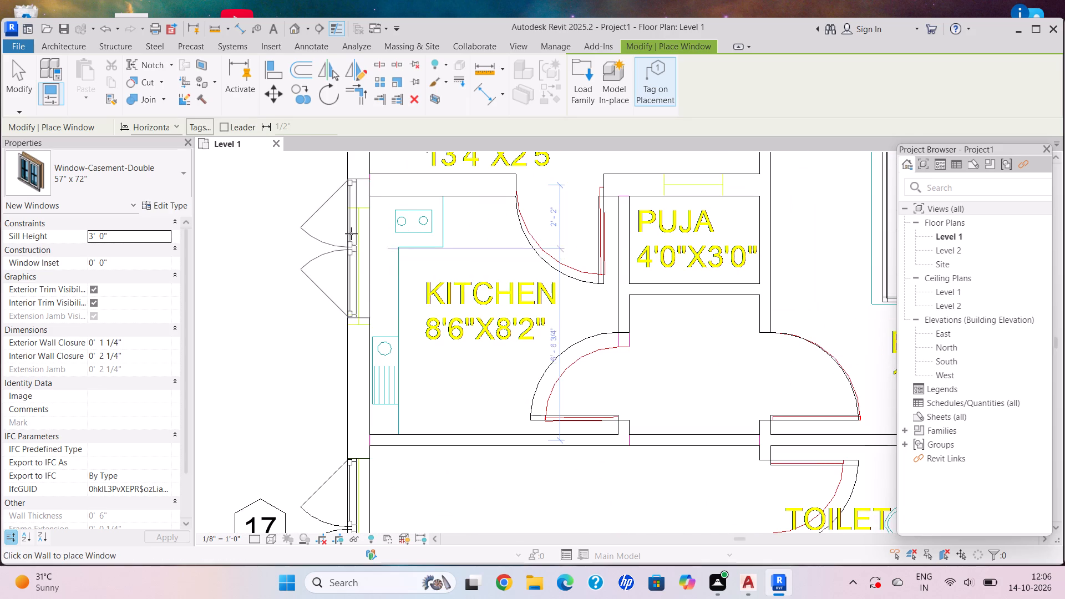
pyautogui.scroll(-5, 350, 226)
pyautogui.moveTo(410, 271); pyautogui.dragTo(463, 261, button='middle')
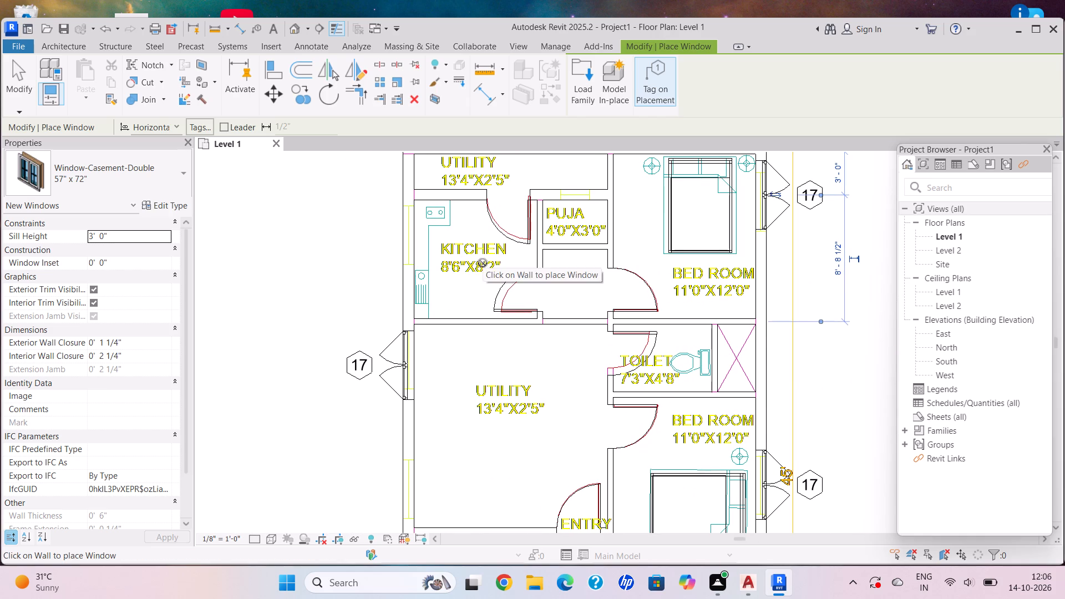
pyautogui.scroll(3, 408, 216)
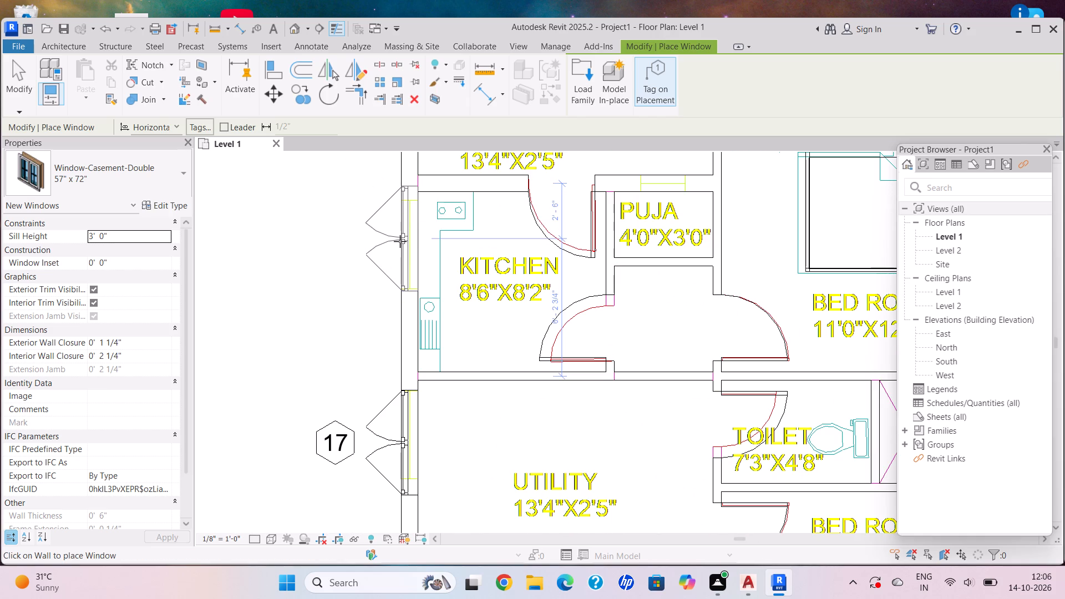
pyautogui.click(400, 241)
# Set the 57" x 72" double casement window type's width to 4' and height to 5'.
pyautogui.click(185, 215)
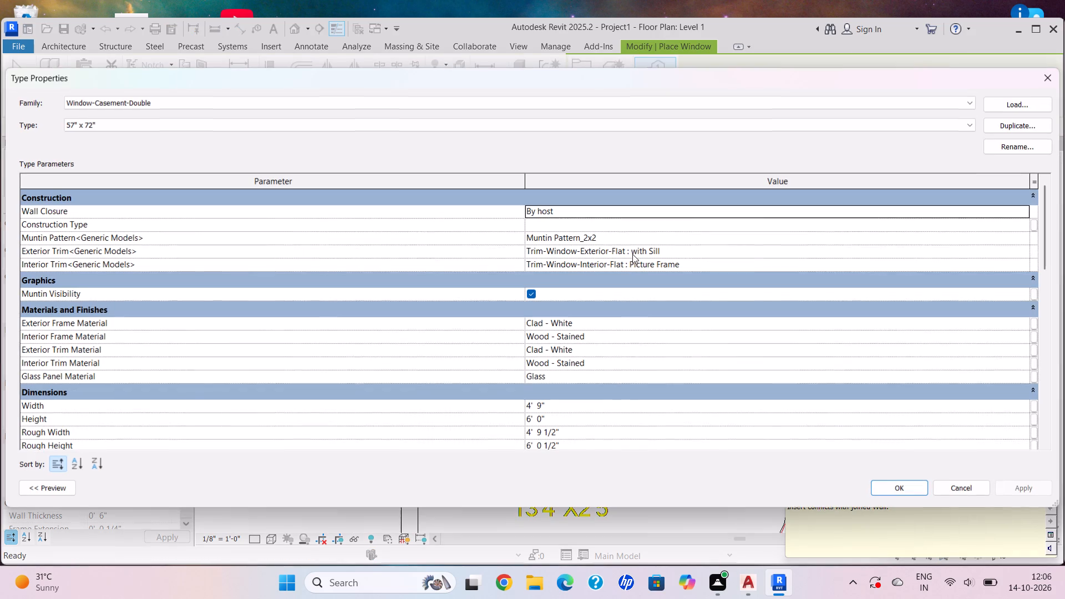
pyautogui.moveTo(599, 405); pyautogui.dragTo(607, 405)
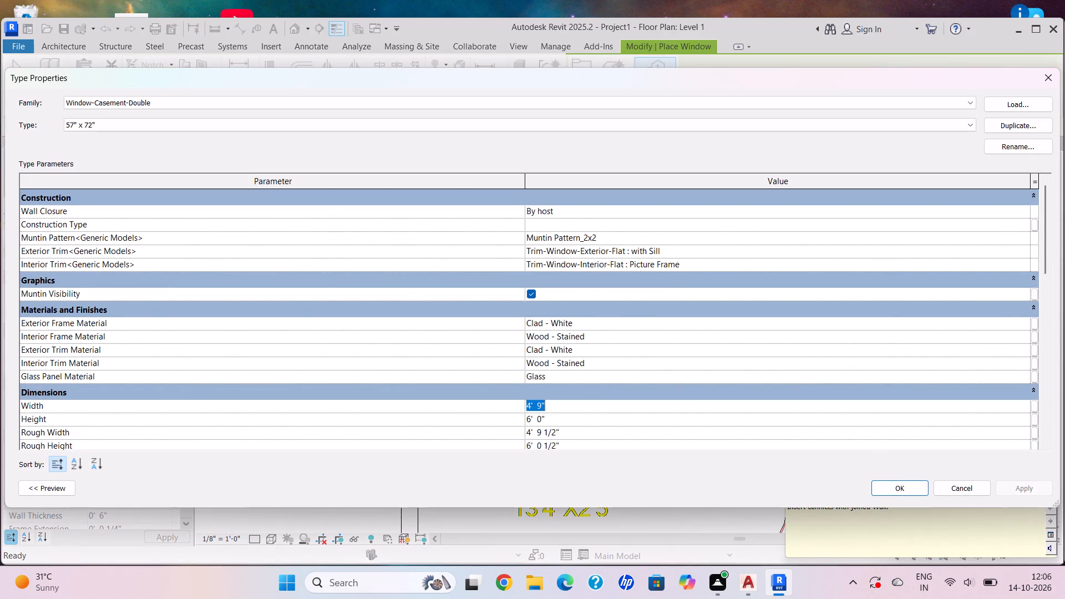
pyautogui.press('BackSpace')
pyautogui.press('BackSpace')
pyautogui.write("4'")
pyautogui.press('Return')
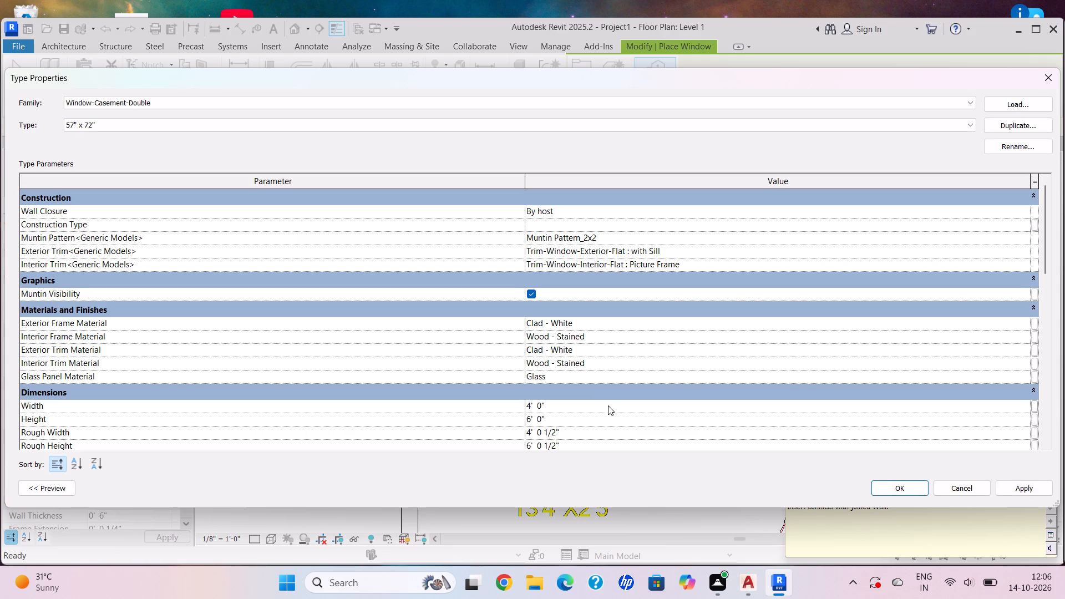
pyautogui.click(618, 423)
pyautogui.press('BackSpace')
pyautogui.write("5'")
pyautogui.press('Return')
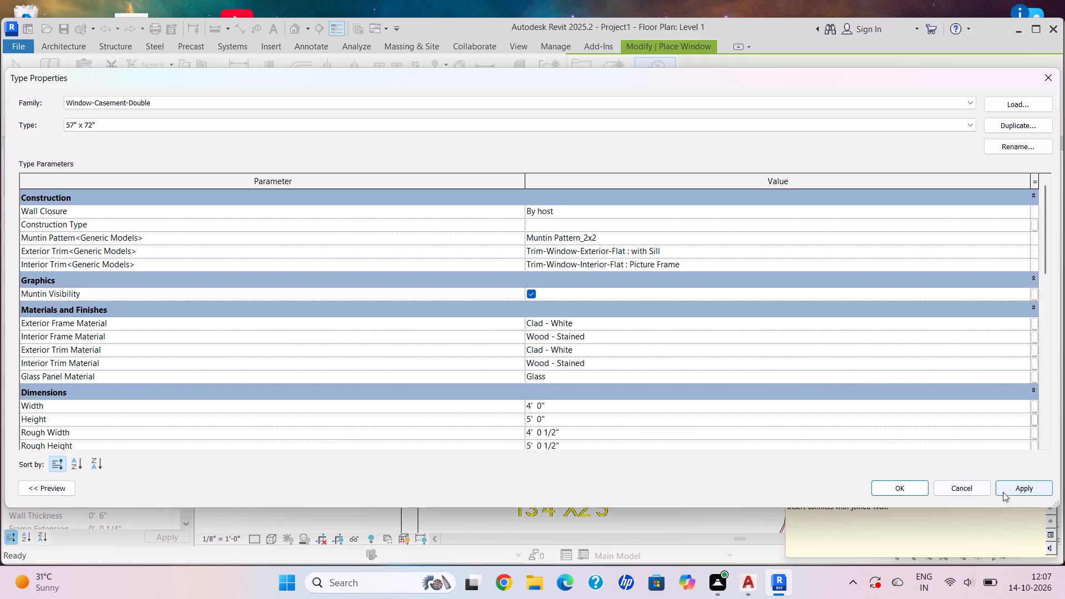
pyautogui.click(1003, 492)
pyautogui.click(906, 492)
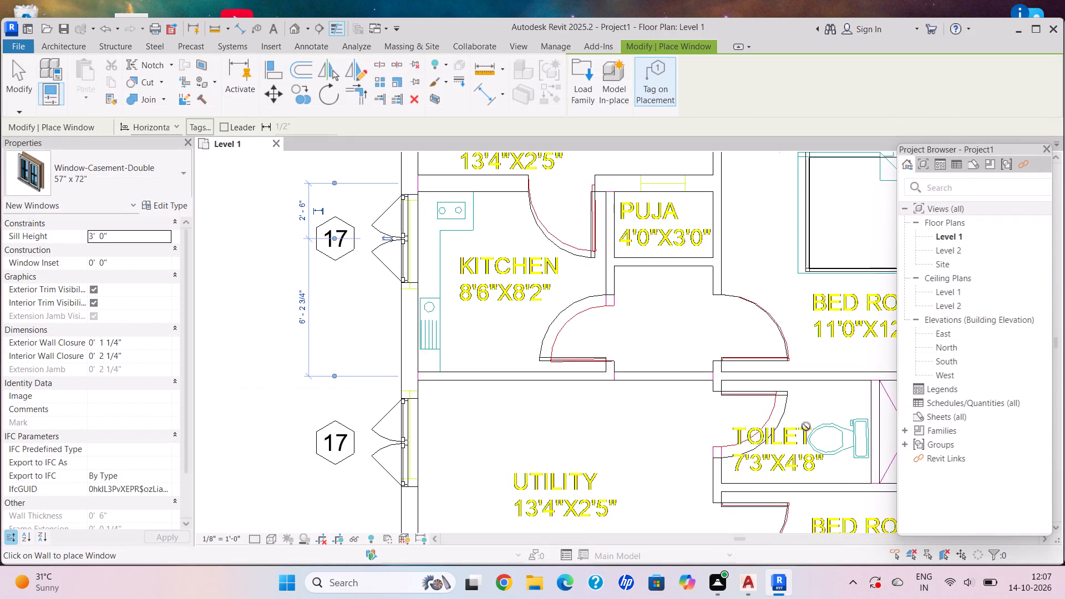
# Nudge the kitchen window slightly south to line up with the CAD window opening.
pyautogui.scroll(-4, 736, 443)
pyautogui.moveTo(699, 457); pyautogui.dragTo(577, 404, button='middle')
pyautogui.middleClick(574, 404)
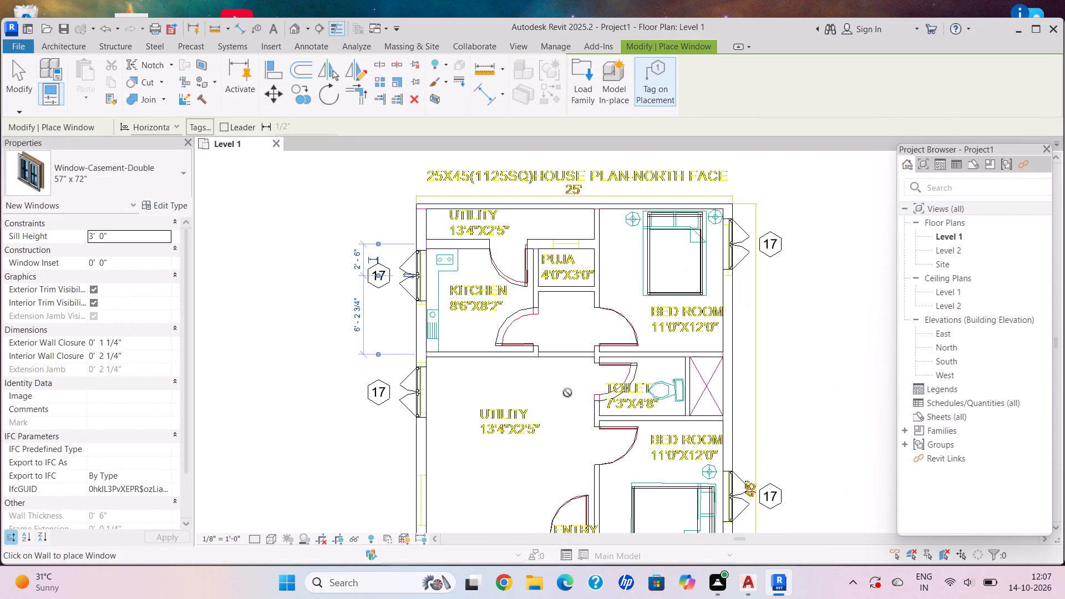
pyautogui.scroll(-2, 590, 372)
pyautogui.moveTo(564, 292); pyautogui.dragTo(552, 250, button='middle')
pyautogui.scroll(8, 458, 251)
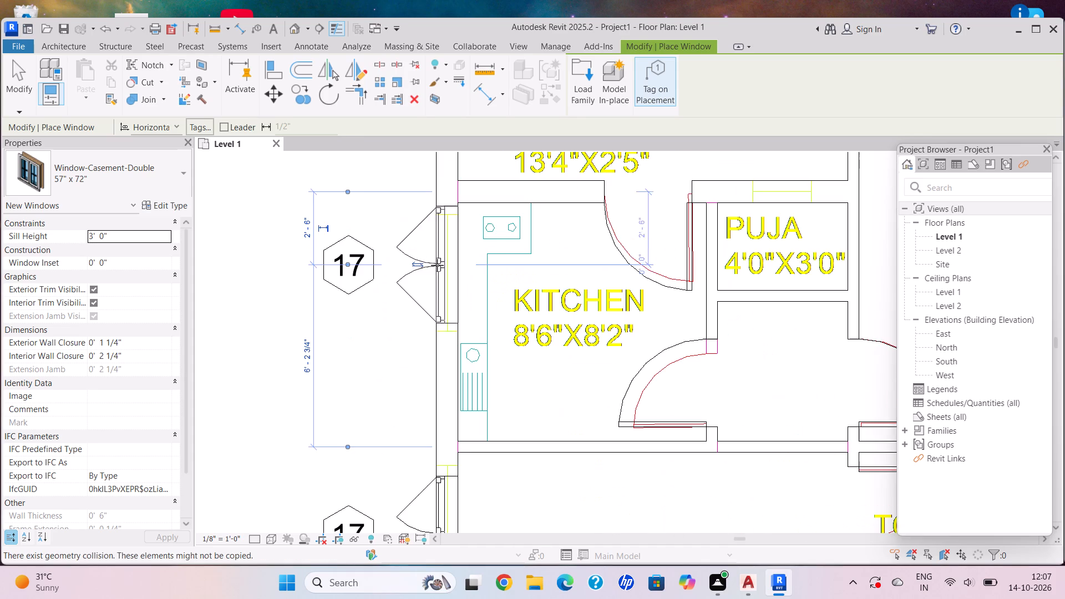
pyautogui.press('Escape')
pyautogui.press('Escape')
pyautogui.click(450, 321)
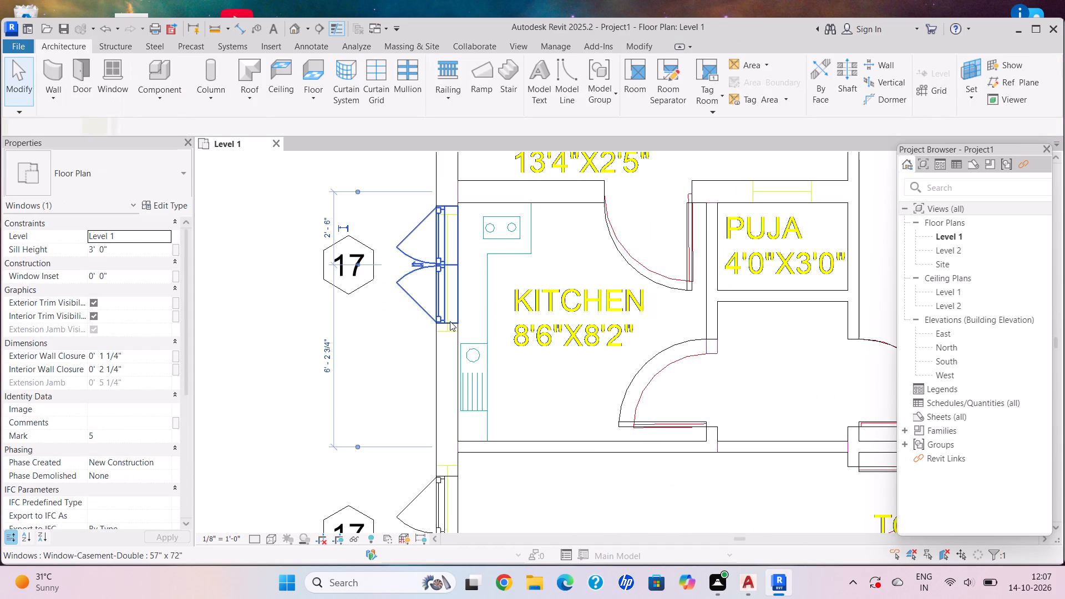
pyautogui.press('Down')
pyautogui.press('Down')
pyautogui.press('Down')
pyautogui.press('Escape')
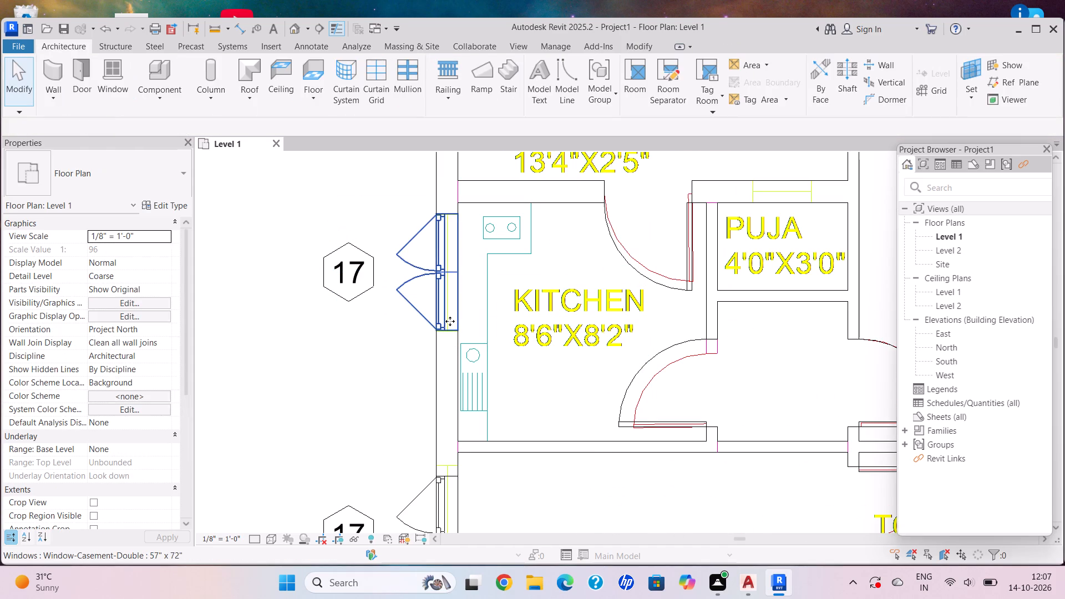
# Nudge the large utility room's window north to line up with its CAD window opening.
pyautogui.scroll(-5, 514, 341)
pyautogui.moveTo(539, 369); pyautogui.dragTo(533, 256, button='middle')
pyautogui.scroll(5, 464, 379)
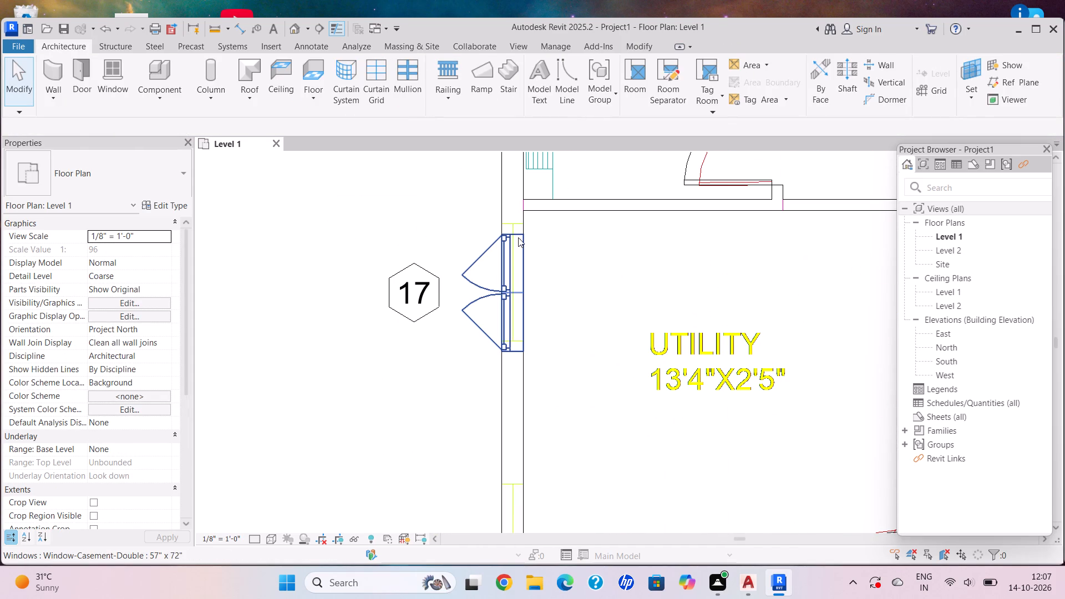
pyautogui.click(517, 232)
pyautogui.press('Up')
pyautogui.press('Up')
pyautogui.press('Up')
pyautogui.press('Up')
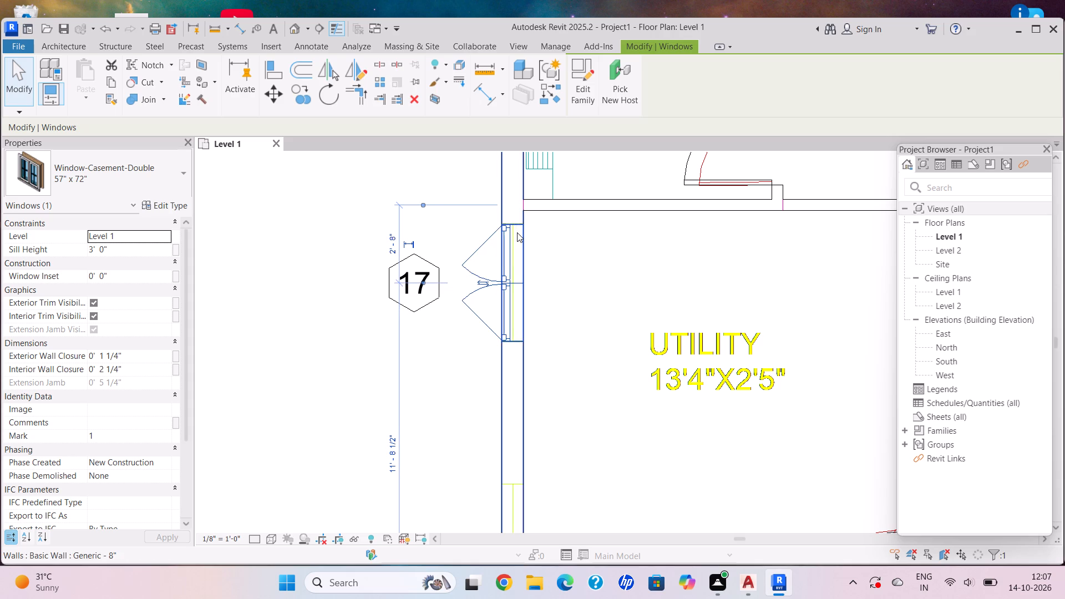
pyautogui.press('Up')
pyautogui.press('Escape')
# Examine the windows of the parking area and southern bedroom against the CAD window openings.
pyautogui.scroll(-5, 686, 370)
pyautogui.moveTo(606, 250); pyautogui.dragTo(555, 164, button='middle')
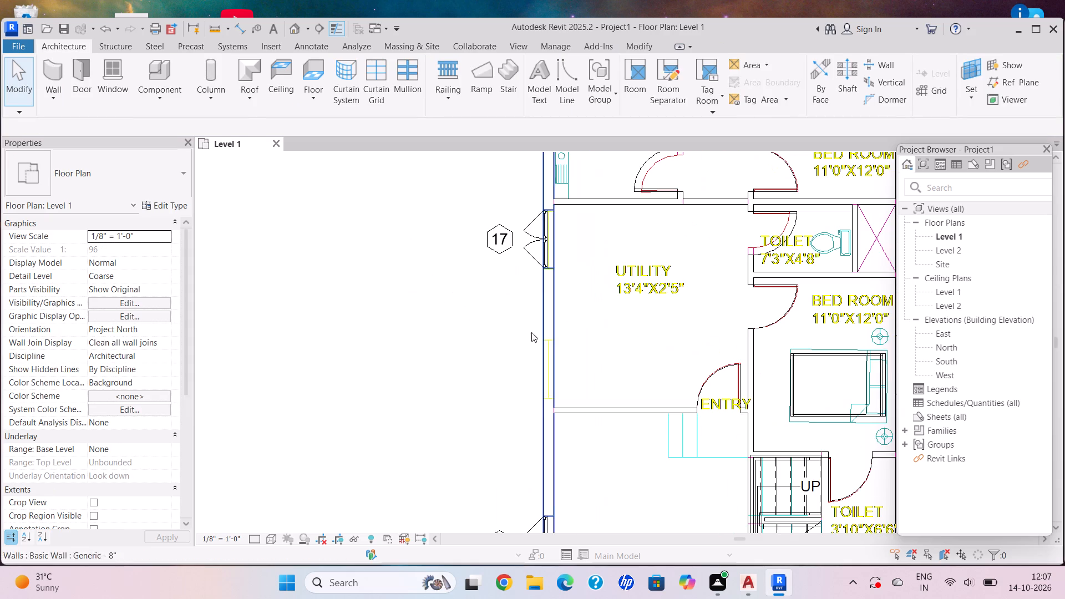
pyautogui.moveTo(539, 400); pyautogui.dragTo(534, 356, button='middle')
pyautogui.scroll(-1, 622, 408)
pyautogui.moveTo(620, 399); pyautogui.dragTo(617, 299, button='middle')
pyautogui.scroll(2, 578, 357)
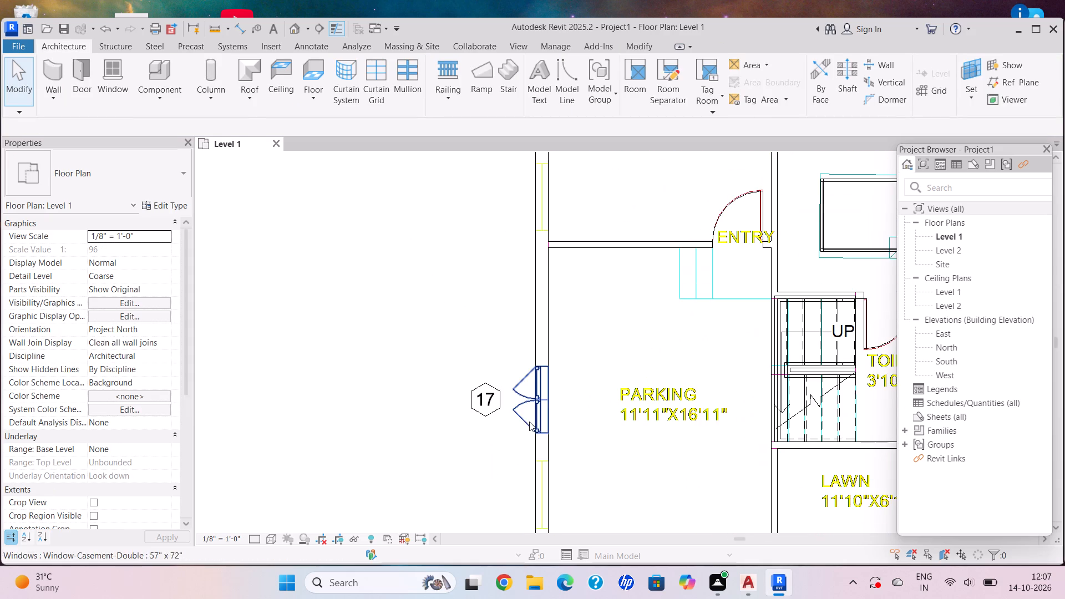
pyautogui.moveTo(524, 380); pyautogui.dragTo(521, 256, button='middle')
pyautogui.scroll(1, 521, 269)
pyautogui.scroll(3, 543, 324)
pyautogui.scroll(-8, 585, 342)
pyautogui.moveTo(620, 343); pyautogui.dragTo(427, 300, button='middle')
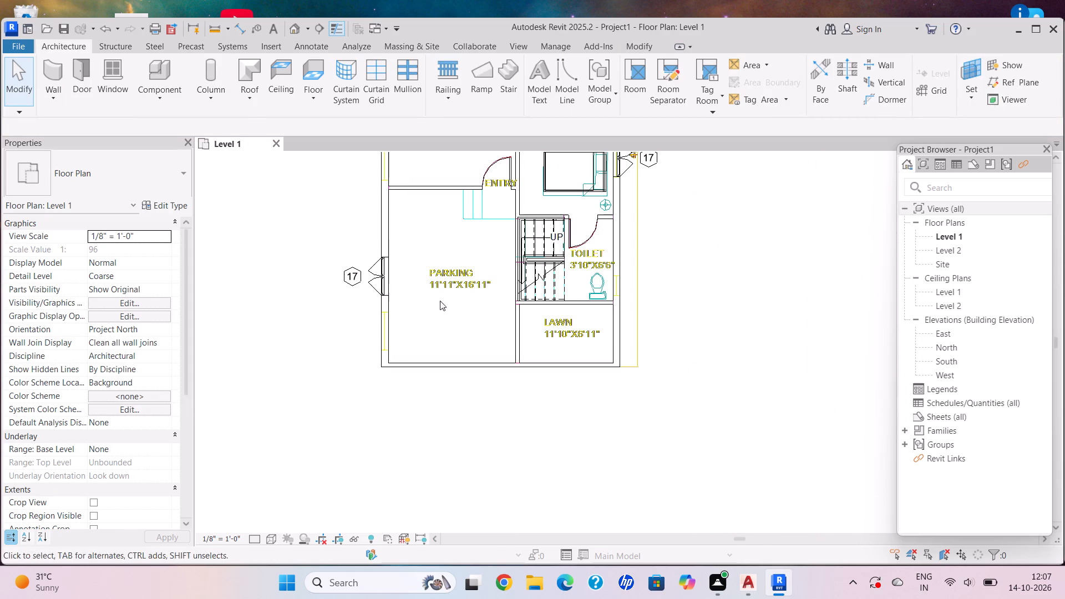
pyautogui.scroll(3, 578, 291)
pyautogui.scroll(-3, 531, 258)
pyautogui.moveTo(526, 253); pyautogui.dragTo(551, 349, button='middle')
pyautogui.moveTo(634, 230); pyautogui.dragTo(645, 308, button='middle')
pyautogui.scroll(2, 636, 292)
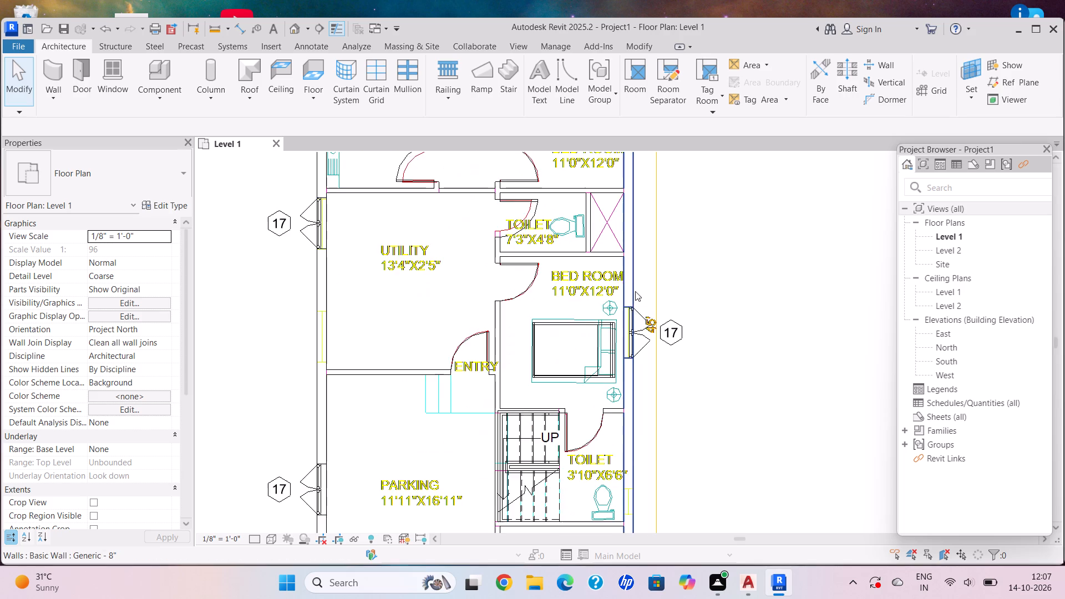
pyautogui.scroll(3, 624, 325)
pyautogui.scroll(-7, 637, 366)
# Nudge the northern bedroom's window slightly south along the east wall to match the CAD window opening.
pyautogui.moveTo(621, 306); pyautogui.dragTo(631, 329, button='middle')
pyautogui.moveTo(633, 338); pyautogui.dragTo(635, 351, button='middle')
pyautogui.scroll(6, 665, 196)
pyautogui.click(628, 260)
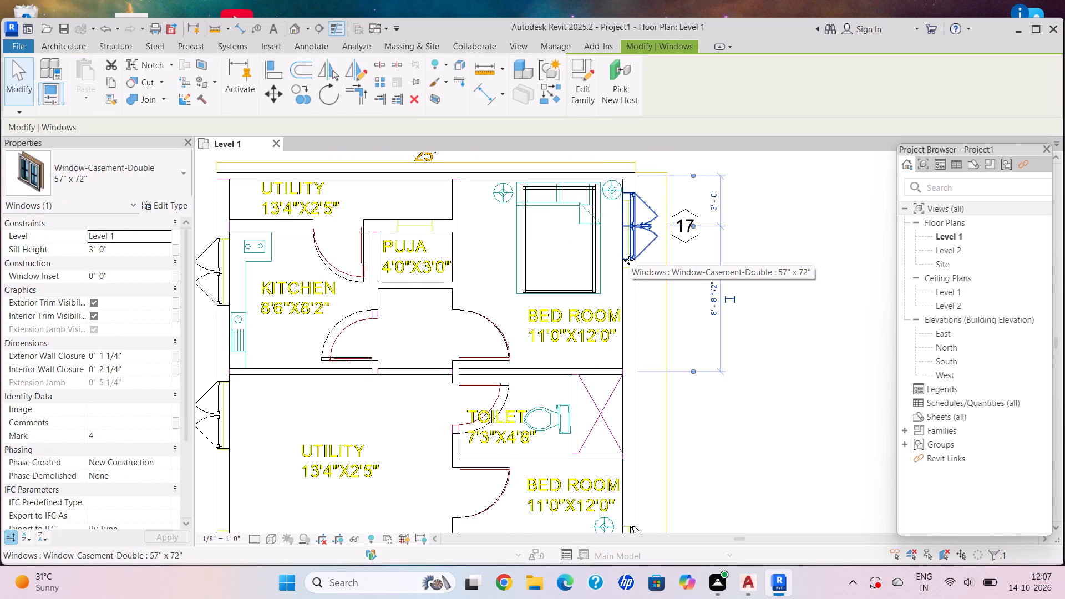
pyautogui.press('Down')
pyautogui.press('Down')
pyautogui.press('Down')
pyautogui.press('Escape')
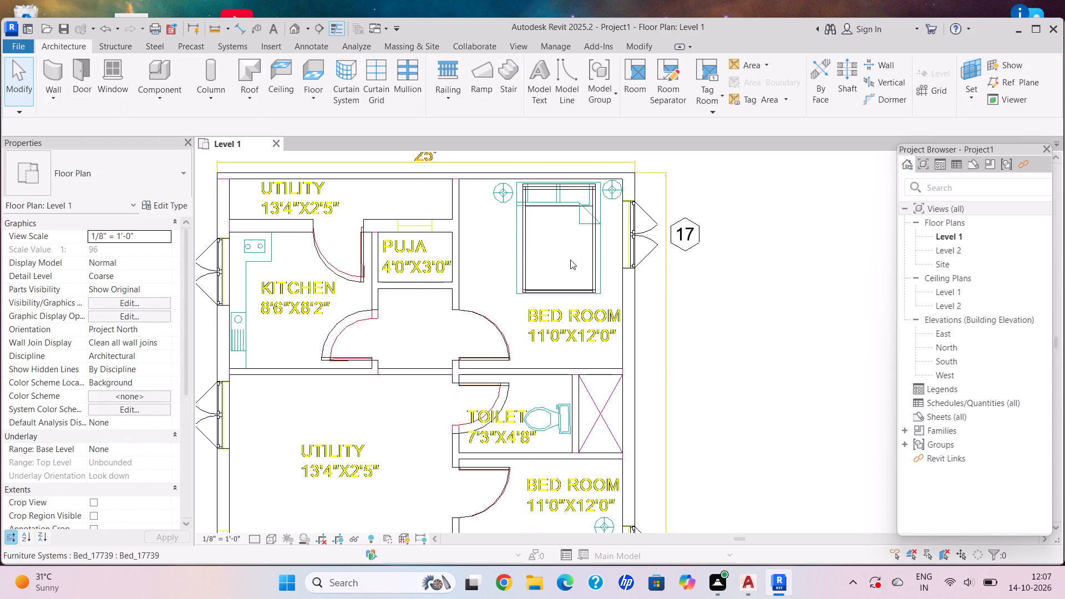
# Choose the 34" x 36" Window-Casement-Double type for placement and open its type width for editing.
pyautogui.scroll(-4, 535, 374)
pyautogui.click(120, 89)
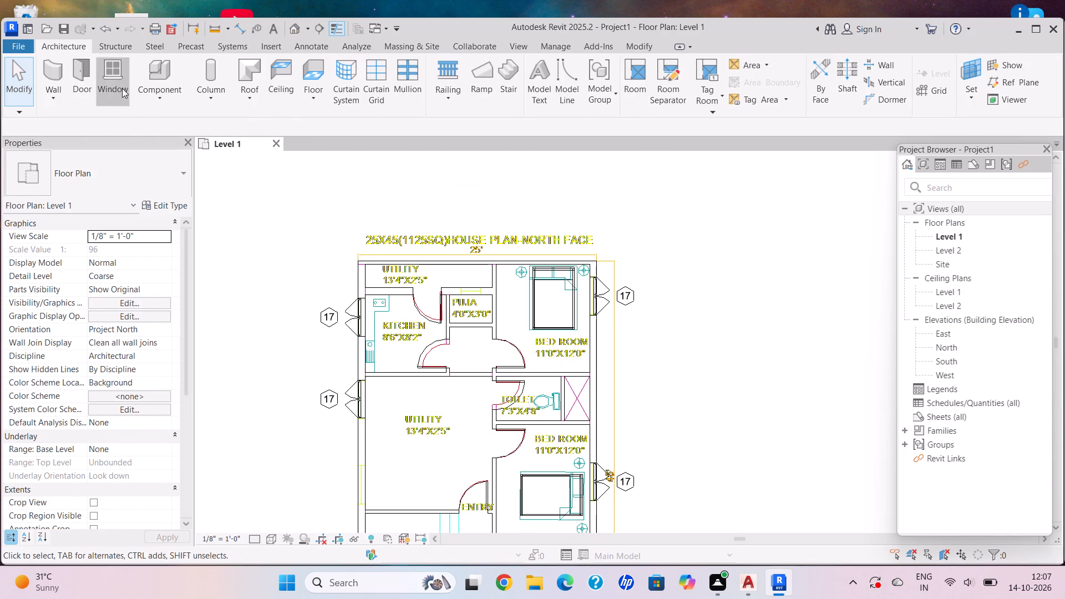
pyautogui.click(113, 174)
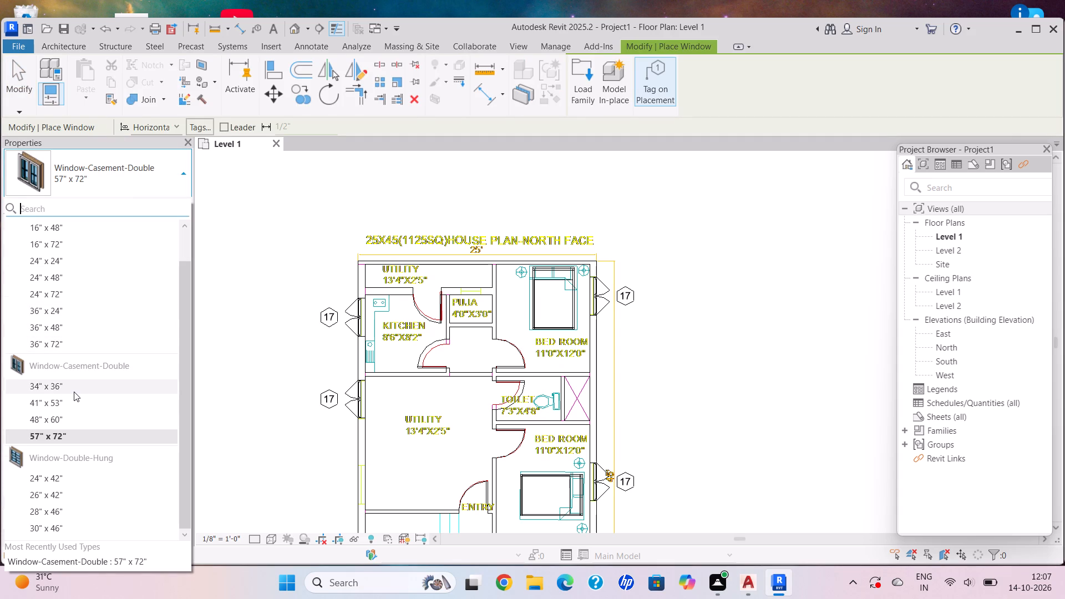
pyautogui.click(70, 383)
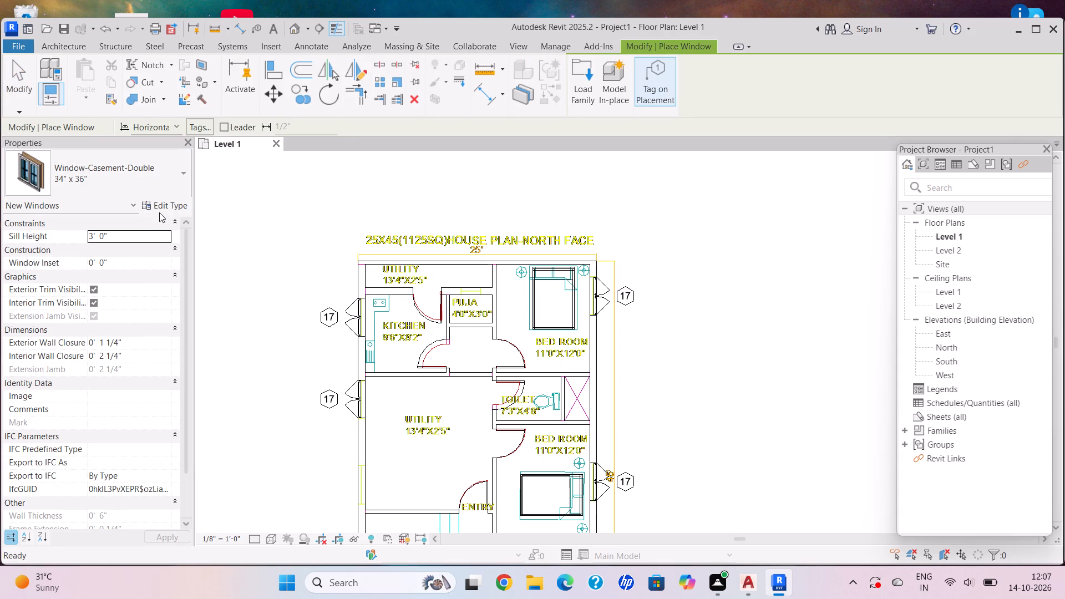
pyautogui.click(159, 209)
pyautogui.click(576, 409)
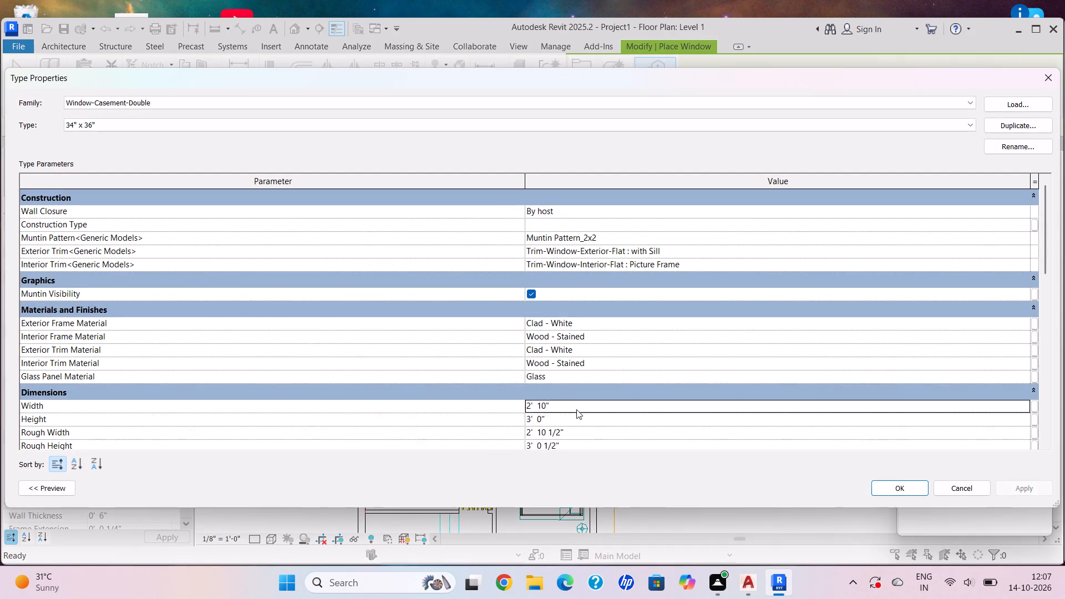
pyautogui.press('BackSpace')
pyautogui.press('BackSpace')
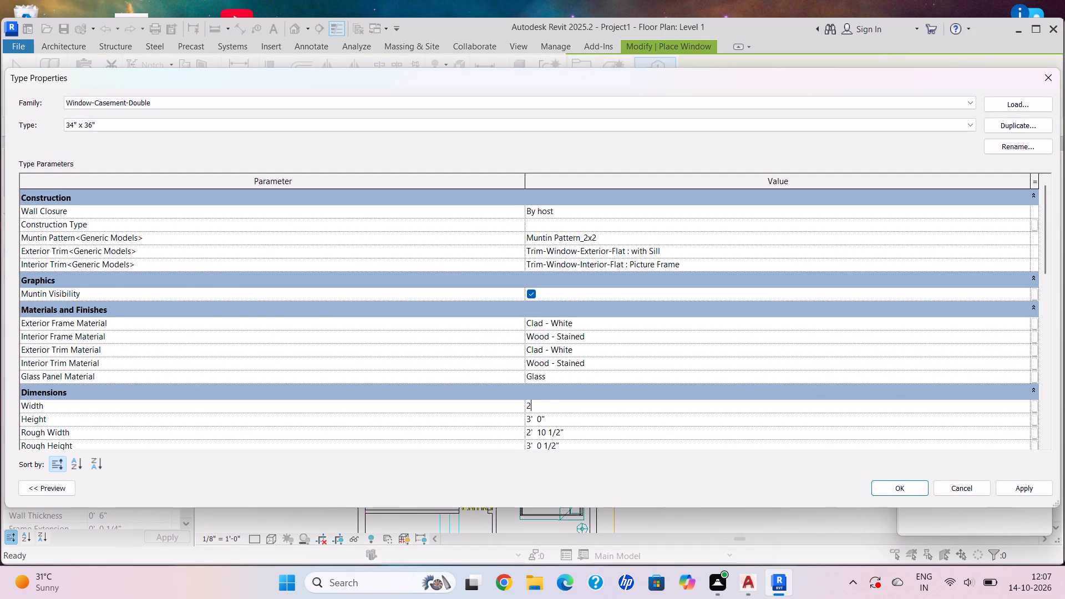
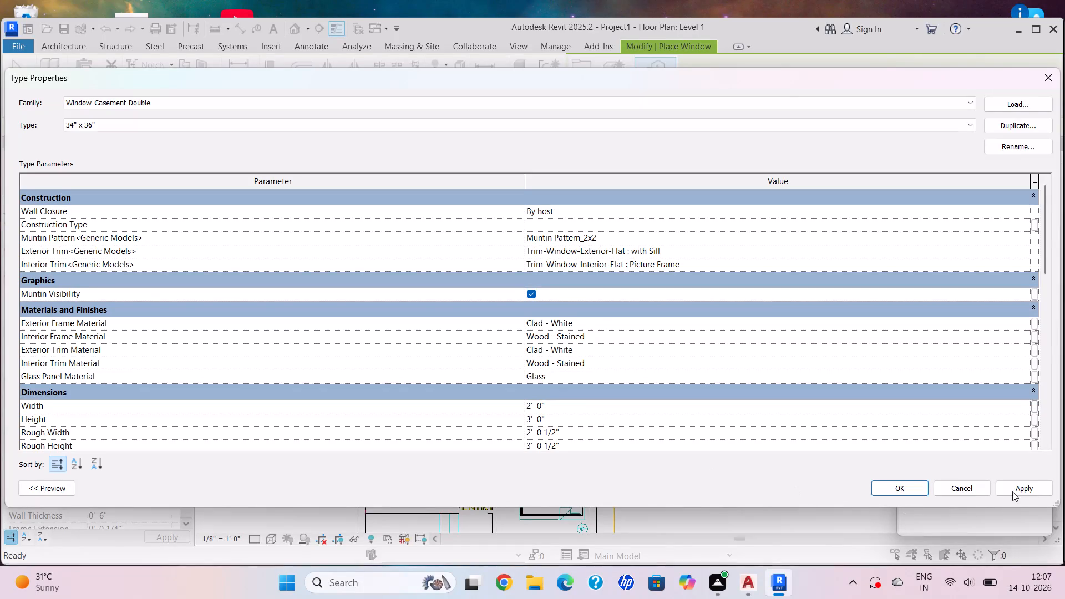
# Apply the 2' 0" width to the 34" x 36" casement type and place a window in the wall north of the puja room.
pyautogui.click(1013, 489)
pyautogui.click(912, 491)
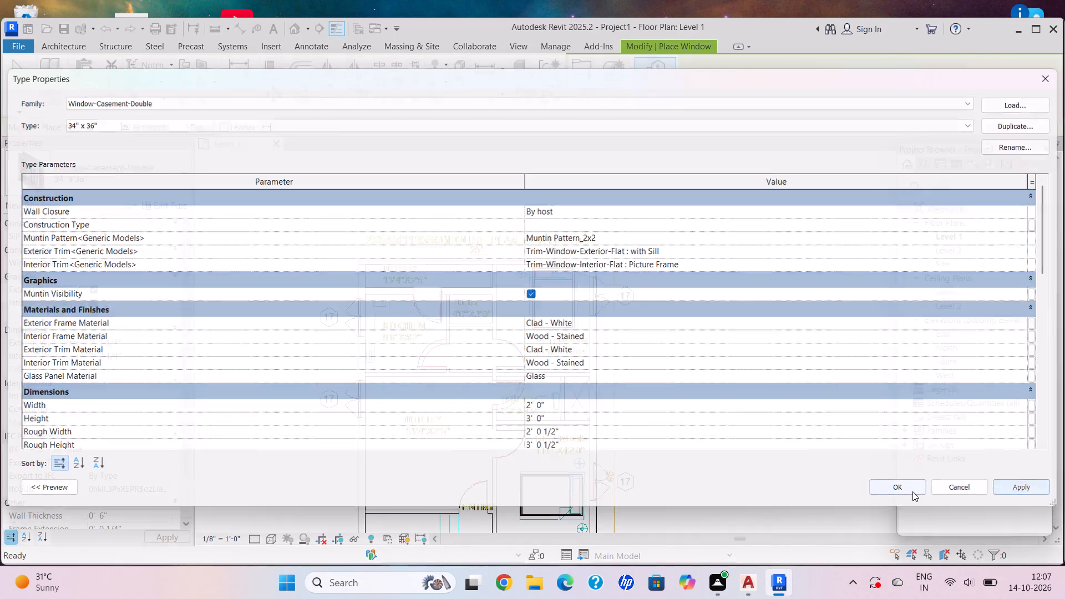
pyautogui.scroll(1, 470, 289)
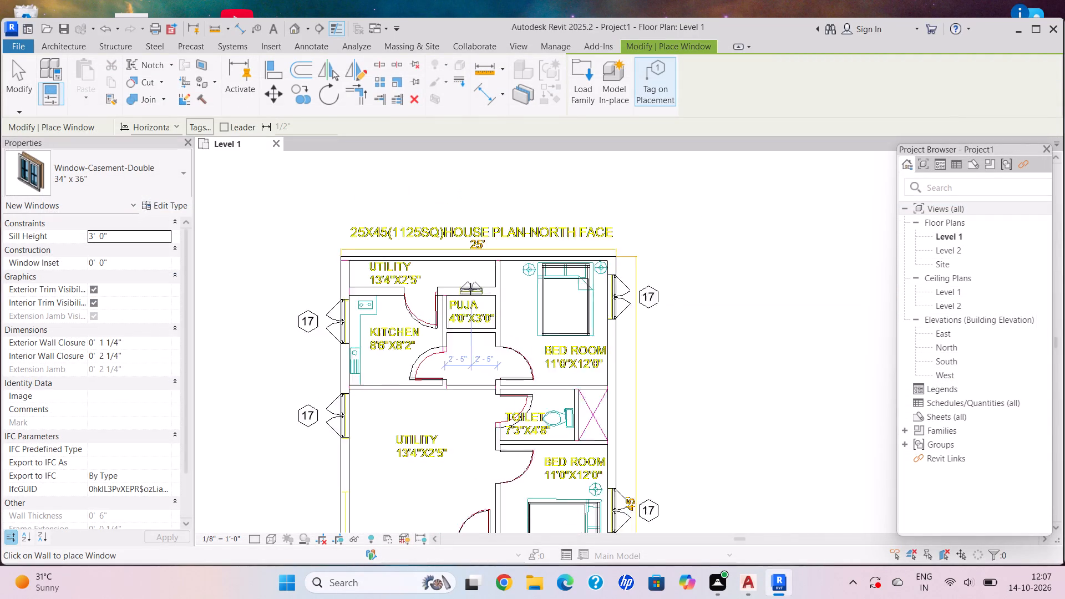
pyautogui.scroll(4, 470, 289)
pyautogui.click(470, 290)
# Place another 34" x 36" Window-Casement-Double in the east wall of the southern toilet at its CAD window opening.
pyautogui.scroll(-2, 631, 344)
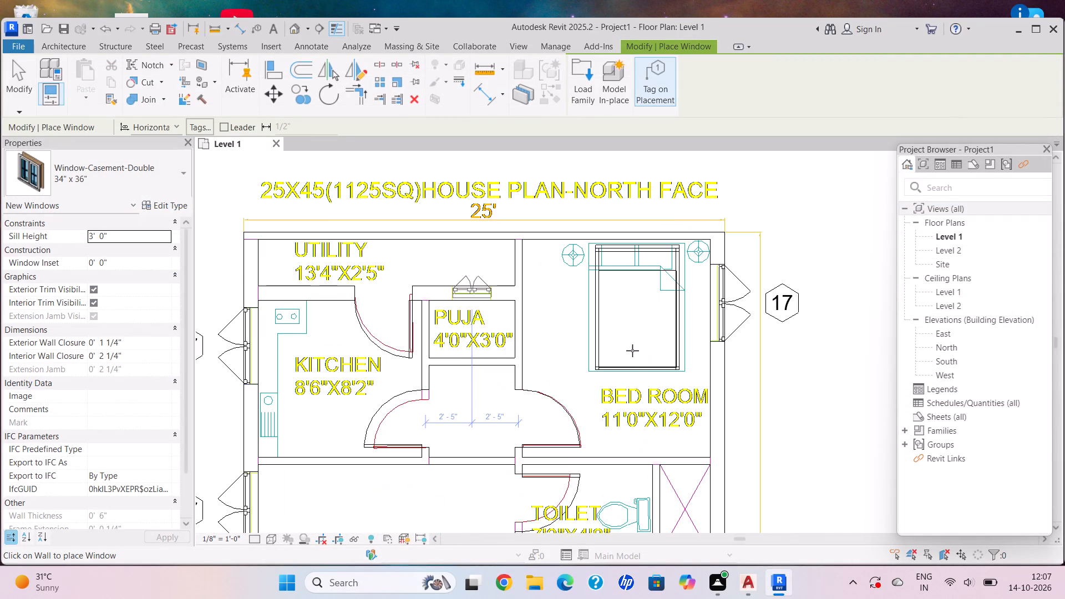
pyautogui.scroll(-4, 632, 351)
pyautogui.moveTo(628, 354); pyautogui.dragTo(591, 193, button='middle')
pyautogui.moveTo(588, 220); pyautogui.dragTo(587, 170, button='middle')
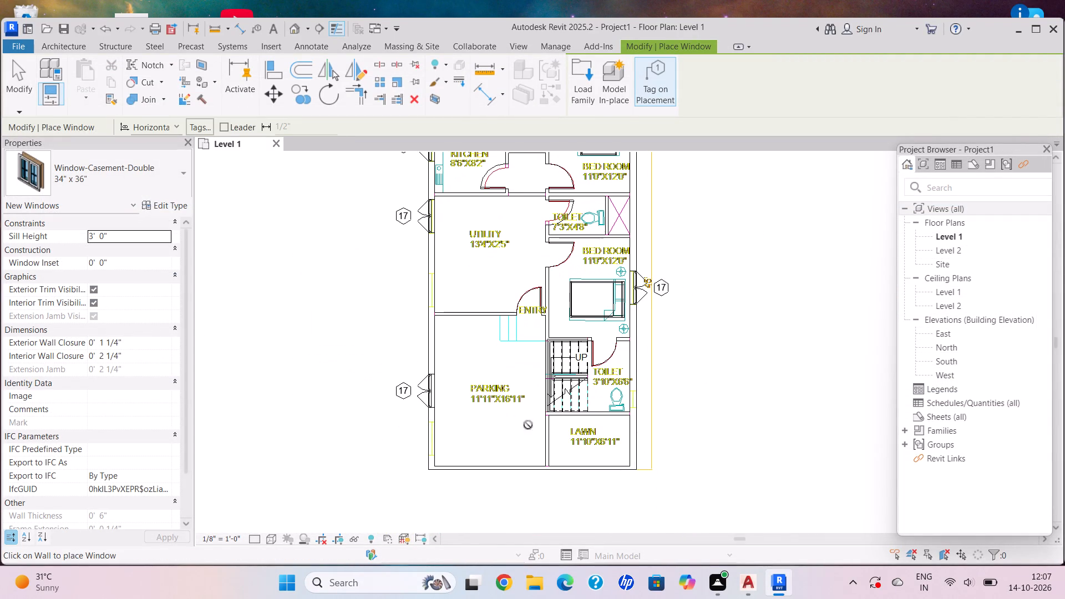
pyautogui.scroll(6, 621, 397)
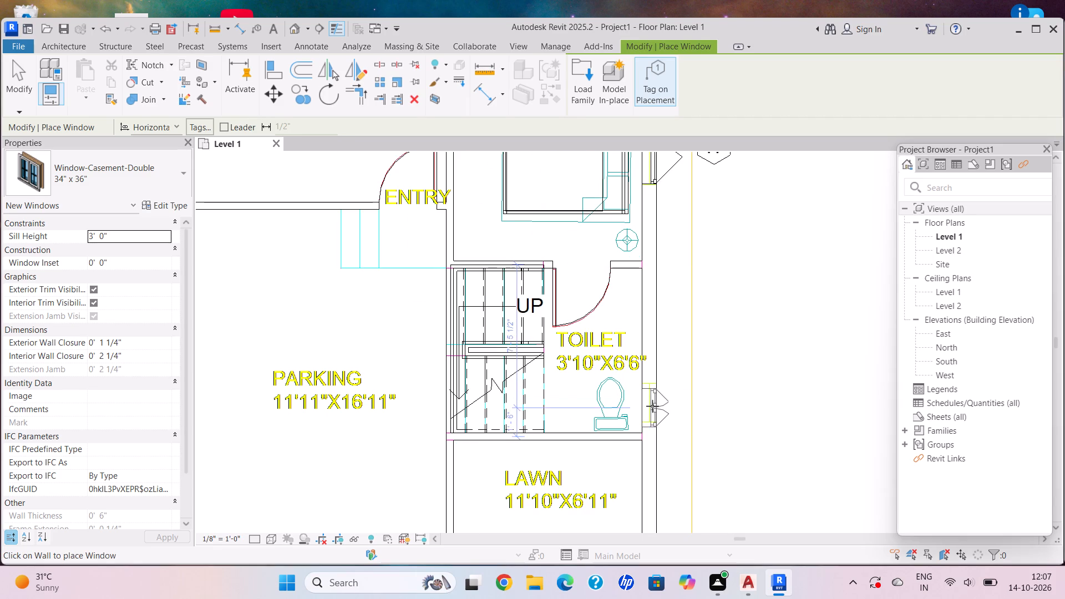
pyautogui.scroll(6, 652, 405)
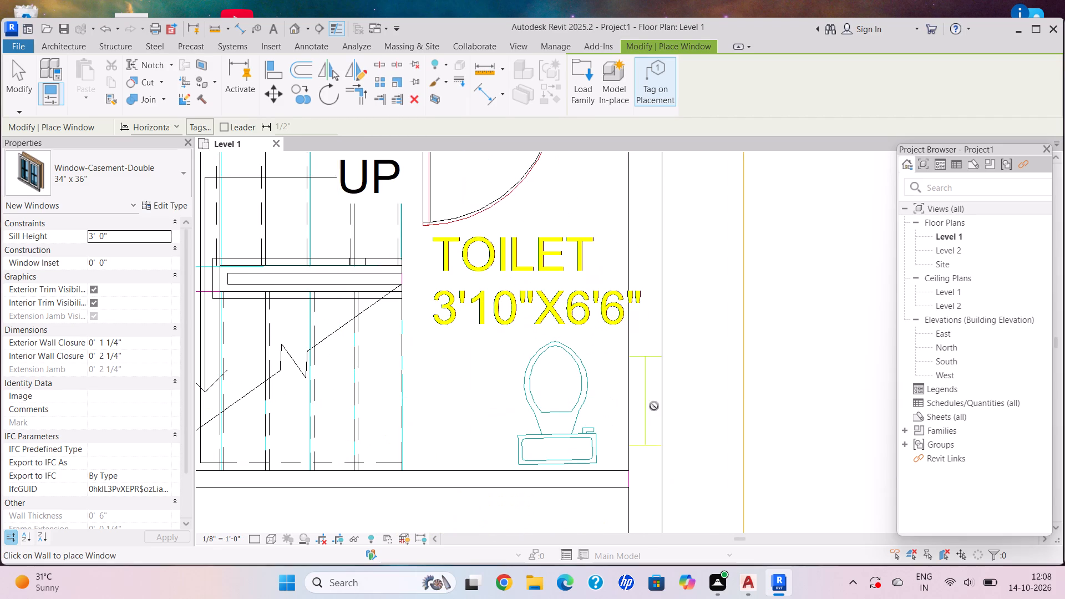
pyautogui.click(663, 403)
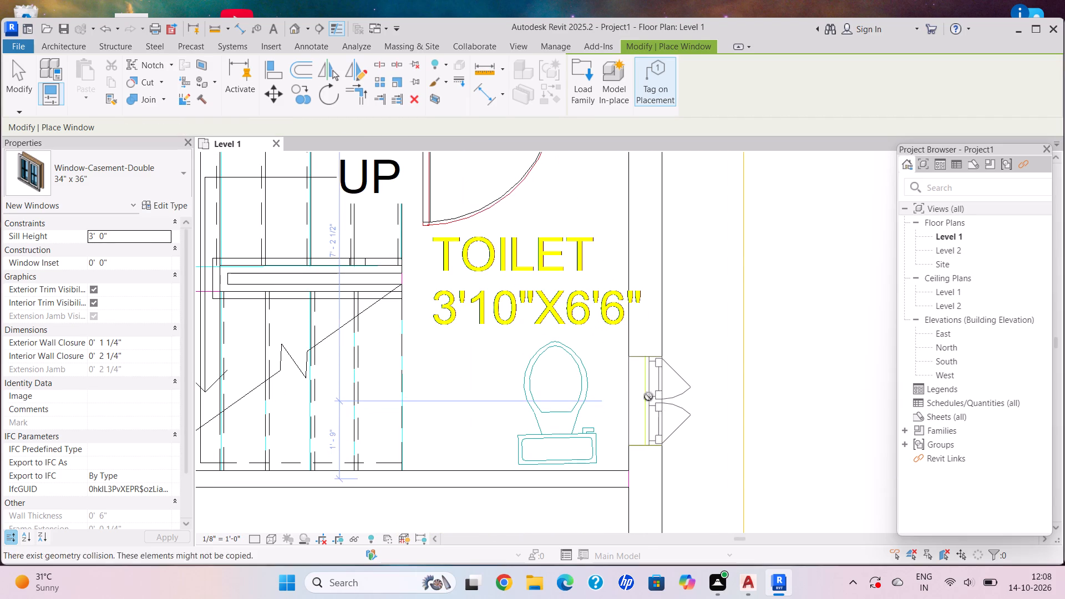
pyautogui.scroll(-10, 570, 373)
pyautogui.moveTo(552, 343); pyautogui.dragTo(617, 319, button='middle')
pyautogui.moveTo(585, 295); pyautogui.dragTo(611, 379, button='middle')
pyautogui.moveTo(602, 345); pyautogui.dragTo(604, 409, button='middle')
pyautogui.moveTo(521, 357); pyautogui.dragTo(518, 402, button='middle')
pyautogui.press('Escape')
pyautogui.press('Escape')
pyautogui.scroll(4, 412, 328)
pyautogui.press('Escape')
# Nudge the large utility room's 57" x 72" window south until its centre is 6' 1" from the room's north wall.
pyautogui.click(403, 313)
pyautogui.press('Down')
pyautogui.press('Down')
pyautogui.press('Down')
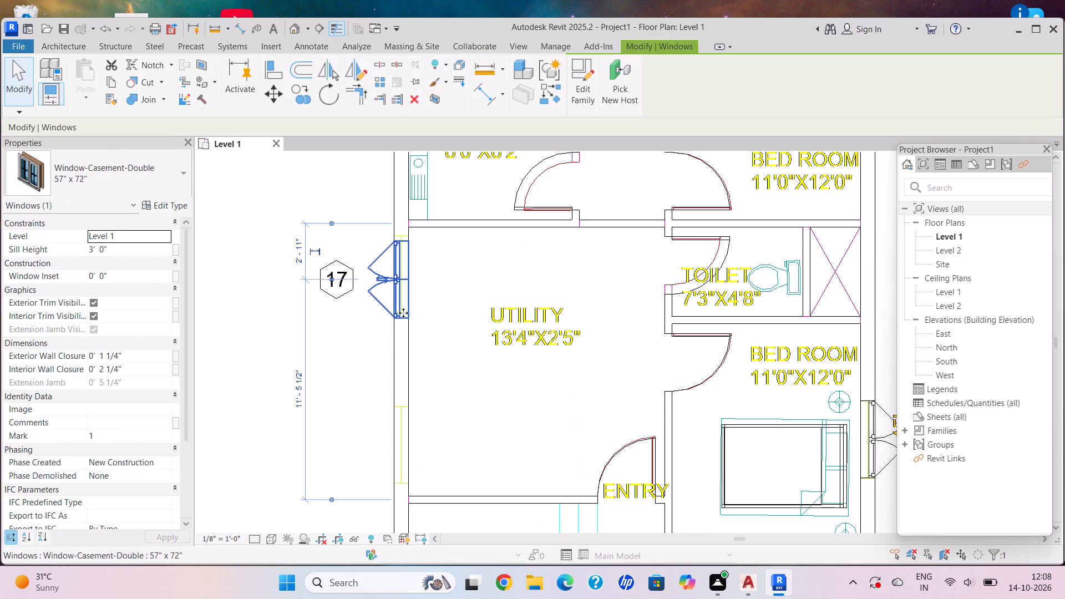
pyautogui.press('Down')
pyautogui.press('Down')
pyautogui.press('Down')
pyautogui.press('Down')
pyautogui.press('Down')
pyautogui.press('Down')
pyautogui.press('Down')
pyautogui.press('Down')
pyautogui.press('Down')
pyautogui.press('Down')
pyautogui.press('Down')
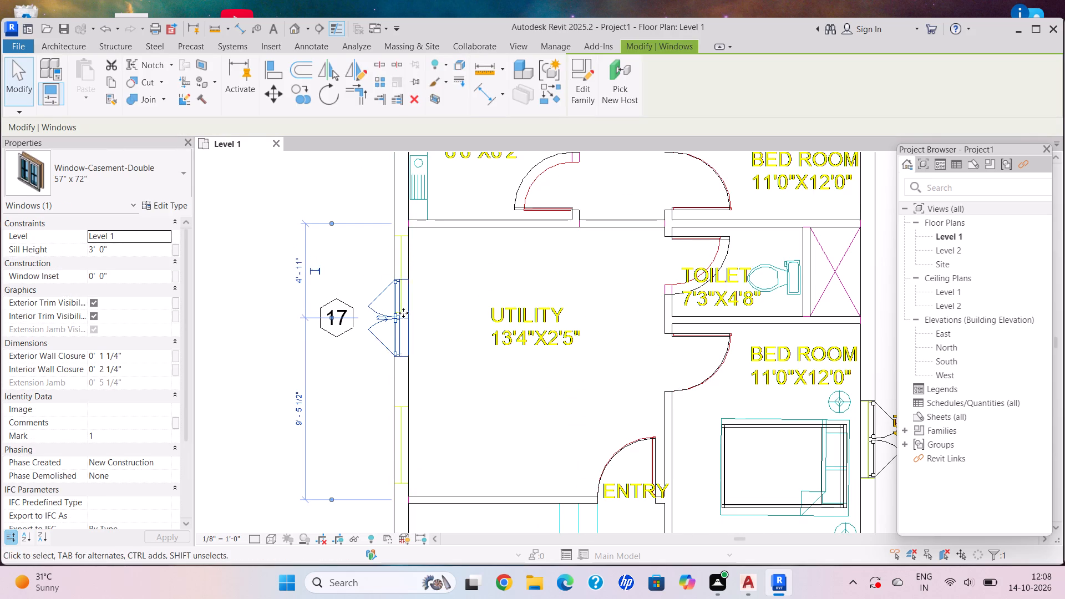
pyautogui.press('Down')
pyautogui.press('Down')
pyautogui.press('Down')
pyautogui.press('Down')
pyautogui.press('Down')
pyautogui.press('Down')
pyautogui.press('Down')
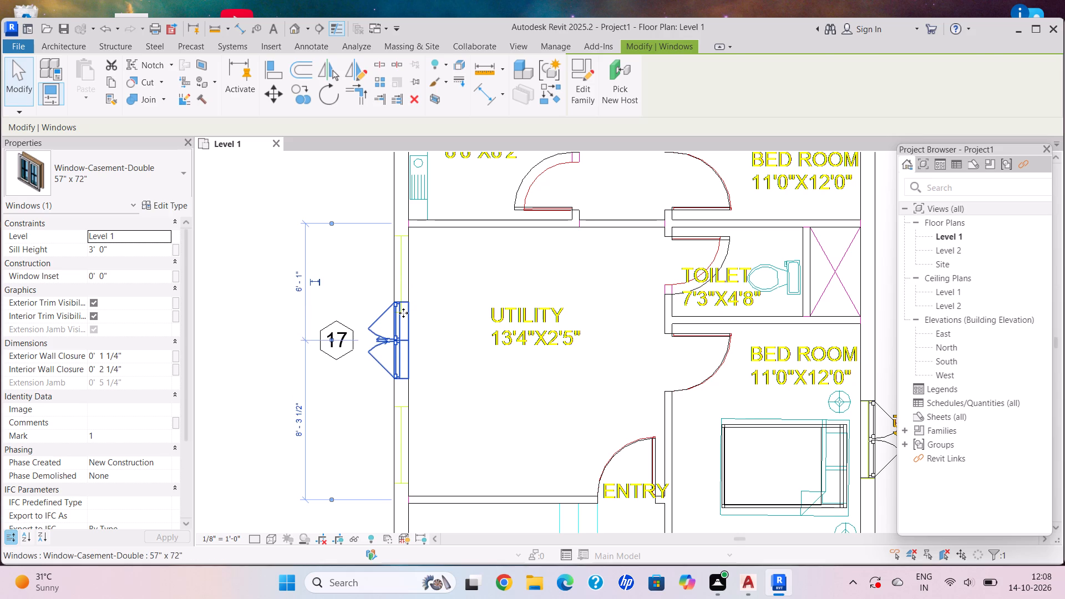
pyautogui.press('Escape')
# Nudge the kitchen window slightly south along the west wall towards the edge of its CAD window opening.
pyautogui.scroll(-11, 508, 331)
pyautogui.scroll(4, 557, 338)
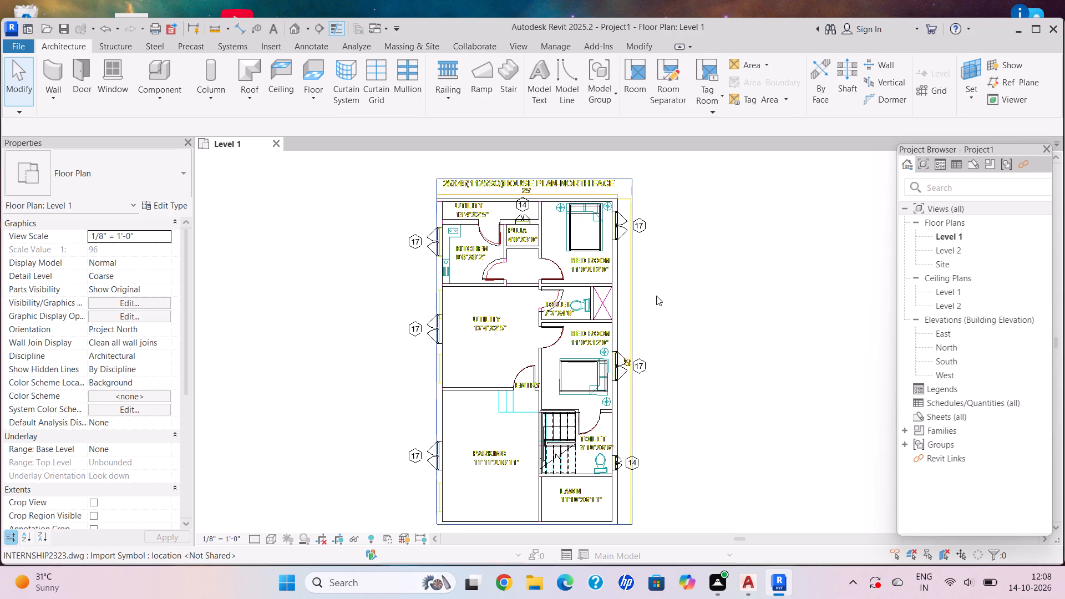
pyautogui.scroll(4, 663, 290)
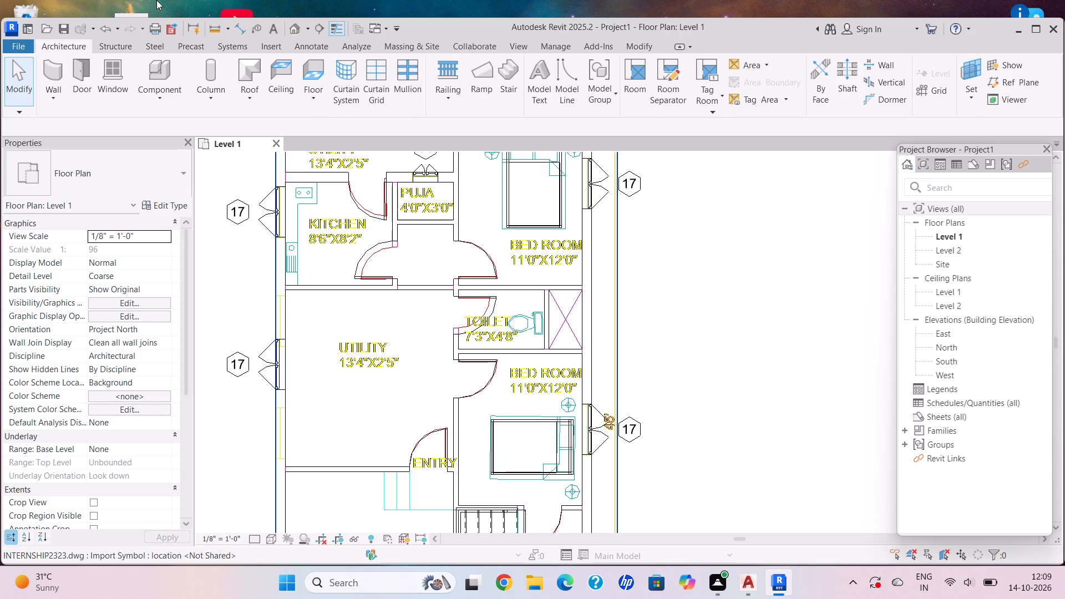
pyautogui.scroll(-5, 382, 253)
pyautogui.scroll(5, 446, 302)
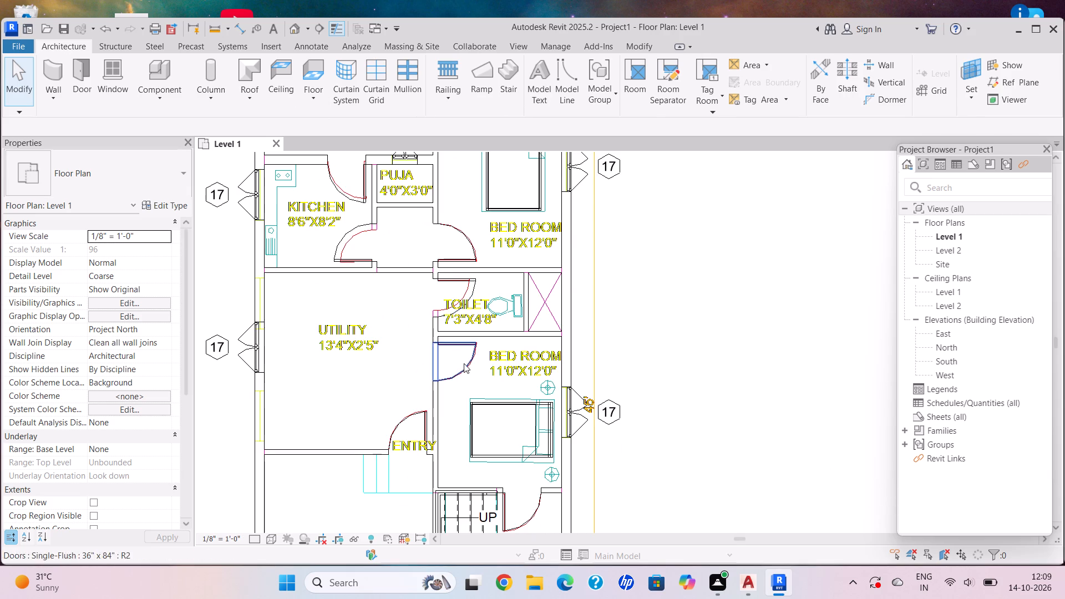
pyautogui.scroll(-2, 404, 317)
pyautogui.scroll(4, 95, 140)
pyautogui.scroll(3, 281, 244)
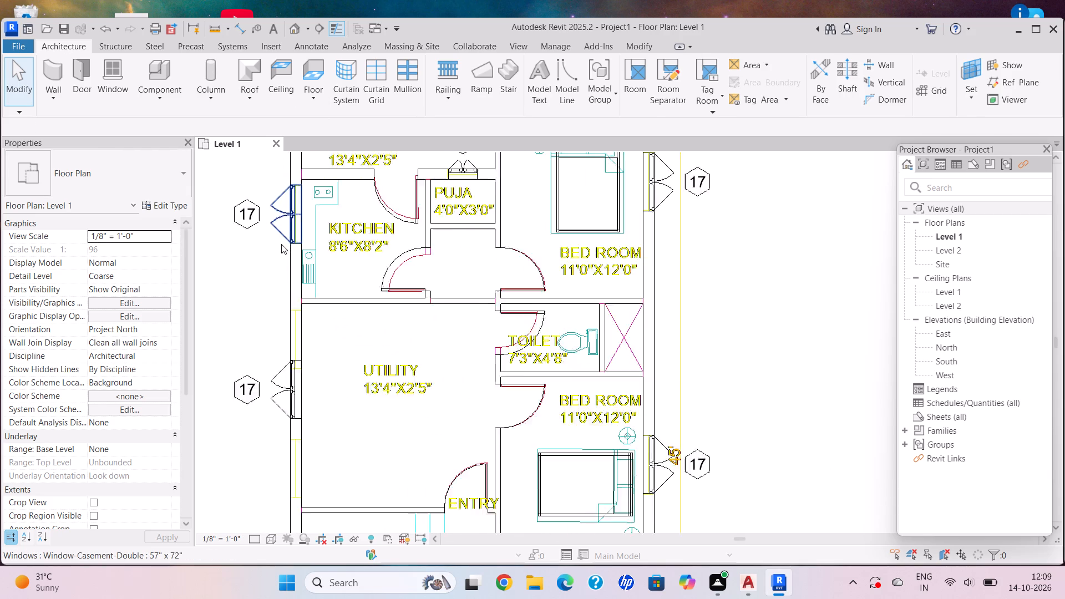
pyautogui.scroll(8, 281, 244)
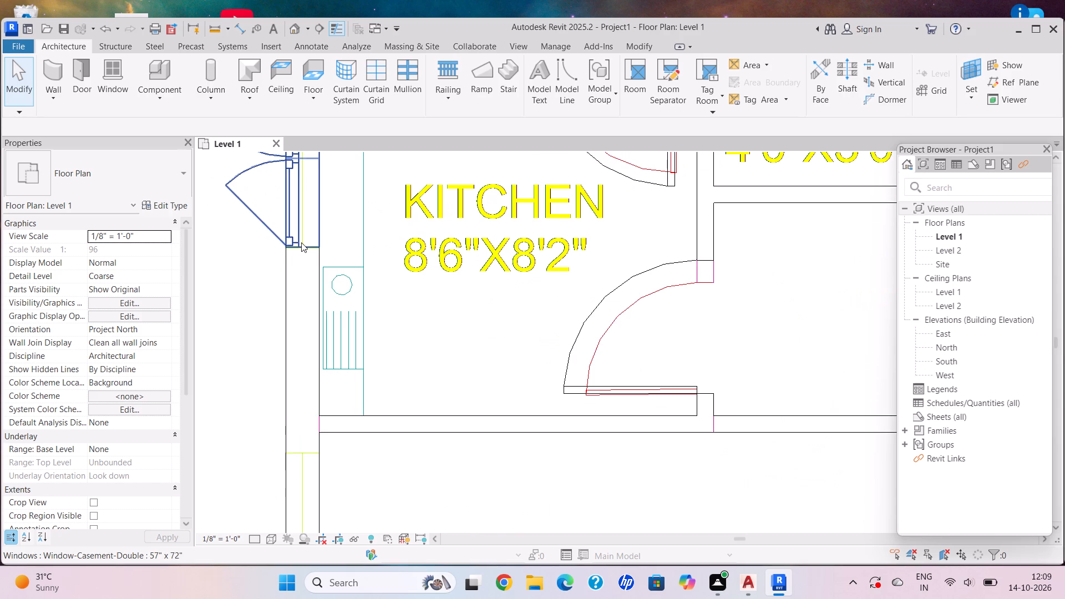
pyautogui.scroll(7, 334, 262)
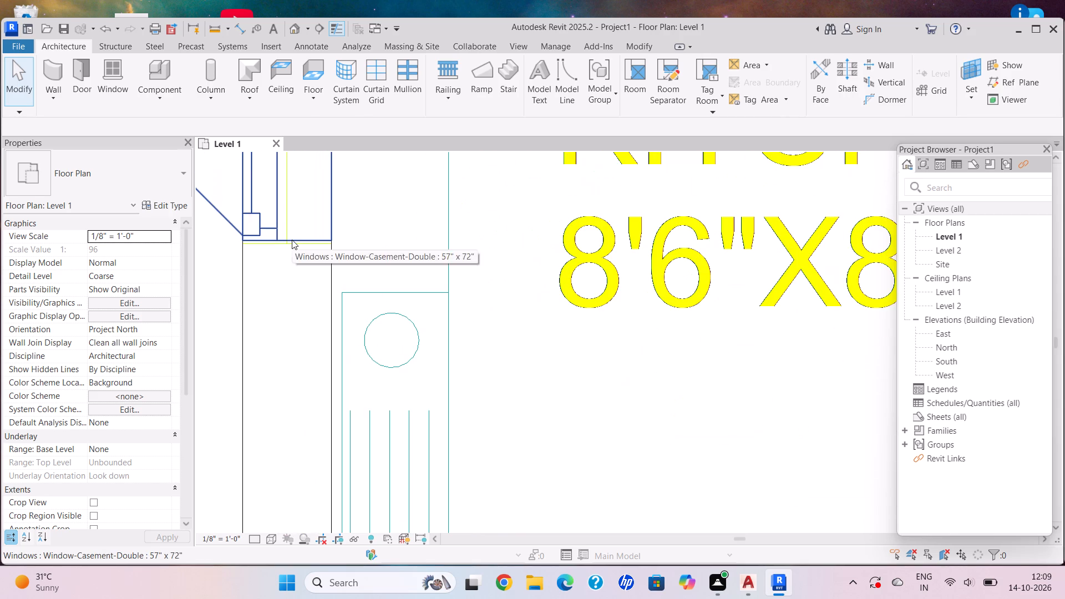
pyautogui.click(292, 240)
pyautogui.press('Down')
pyautogui.press('Down')
pyautogui.press('Down')
pyautogui.press('Down')
pyautogui.press('Down')
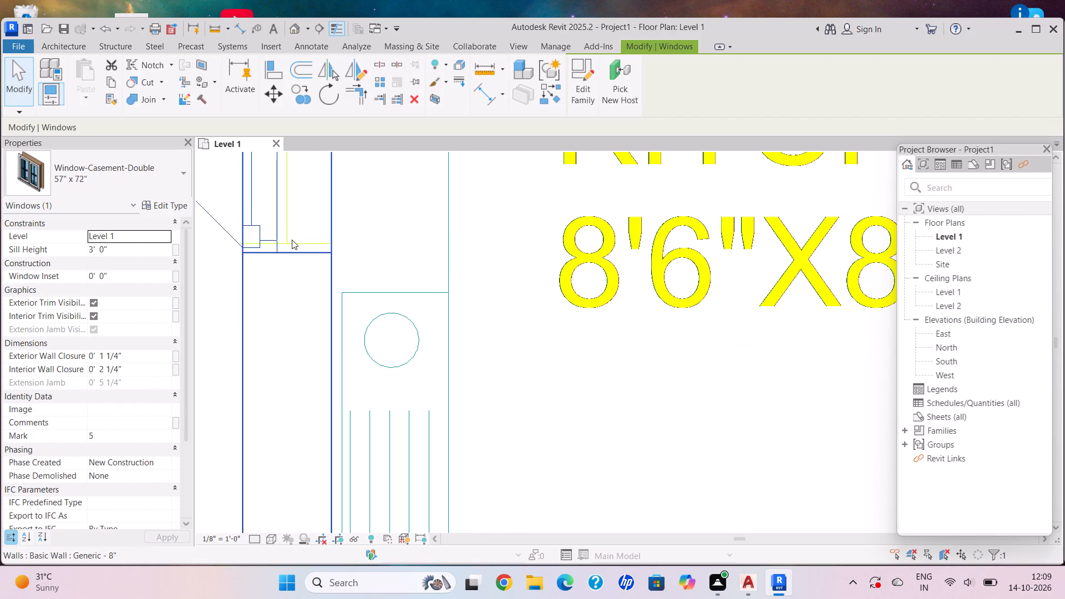
pyautogui.press('Escape')
# Examine the northern bedroom's window and the rest of the plan's windows against the CAD window openings.
pyautogui.scroll(-12, 641, 316)
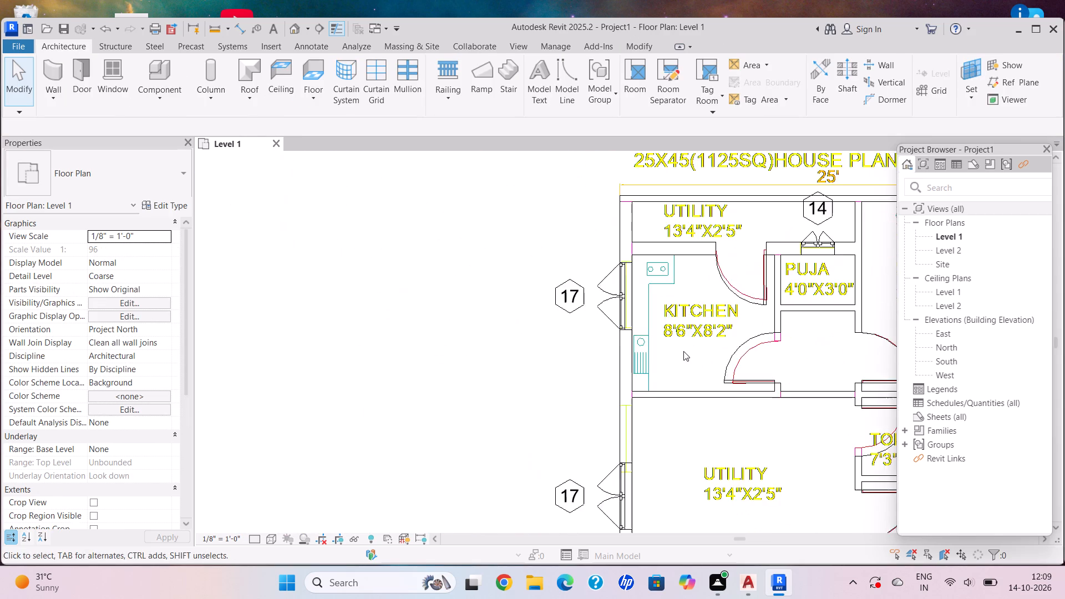
pyautogui.scroll(-3, 683, 351)
pyautogui.moveTo(540, 343); pyautogui.dragTo(288, 272, button='middle')
pyautogui.scroll(-1, 453, 234)
pyautogui.moveTo(442, 226); pyautogui.dragTo(362, 178, button='middle')
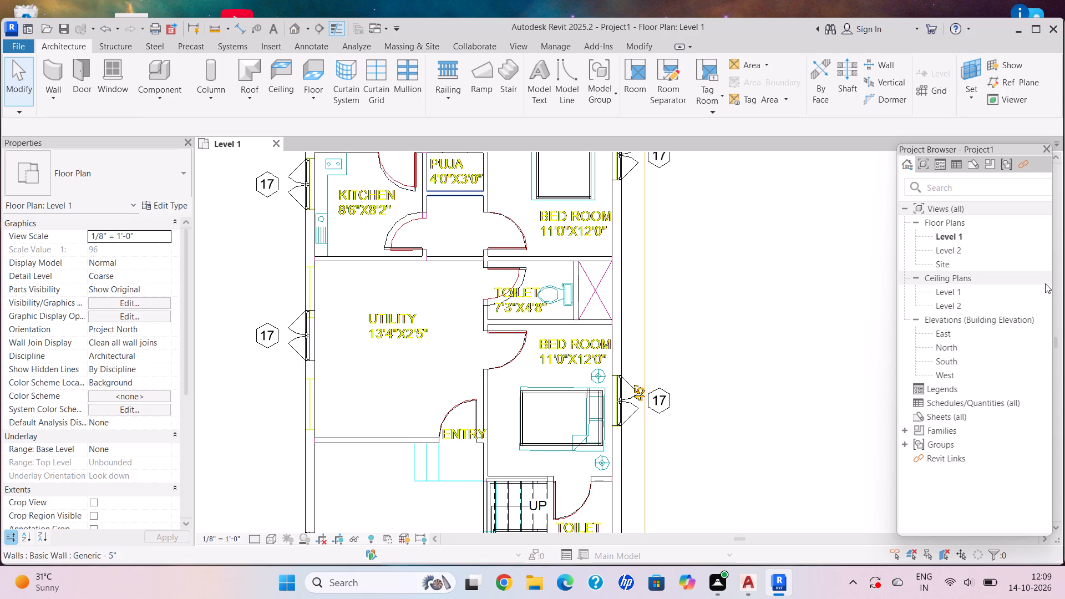
pyautogui.scroll(-2, 1063, 291)
pyautogui.scroll(-6, 691, 257)
pyautogui.moveTo(657, 240); pyautogui.dragTo(699, 282, button='middle')
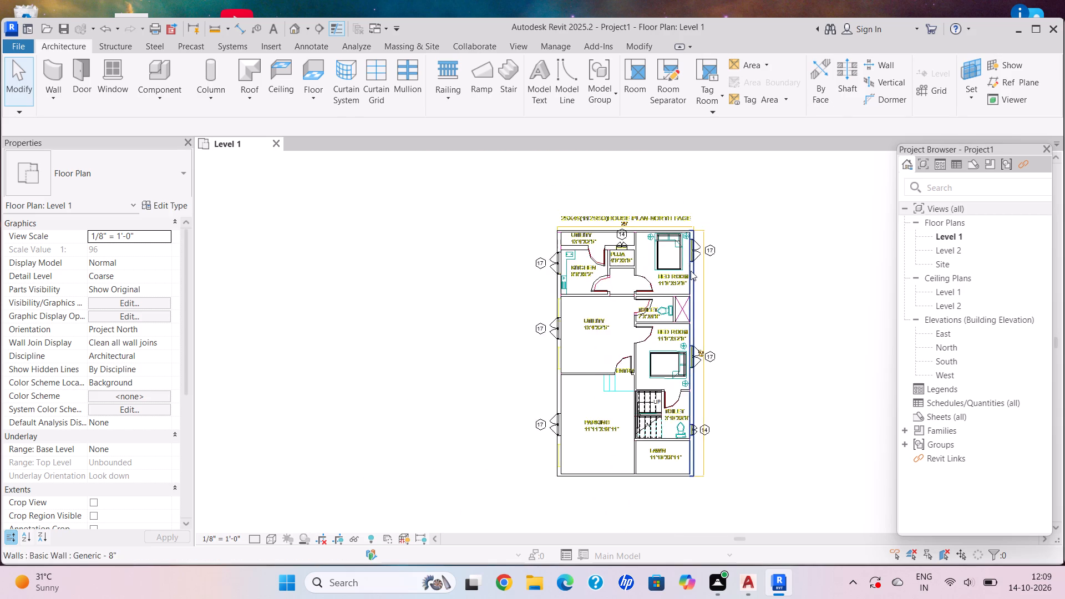
pyautogui.scroll(14, 677, 245)
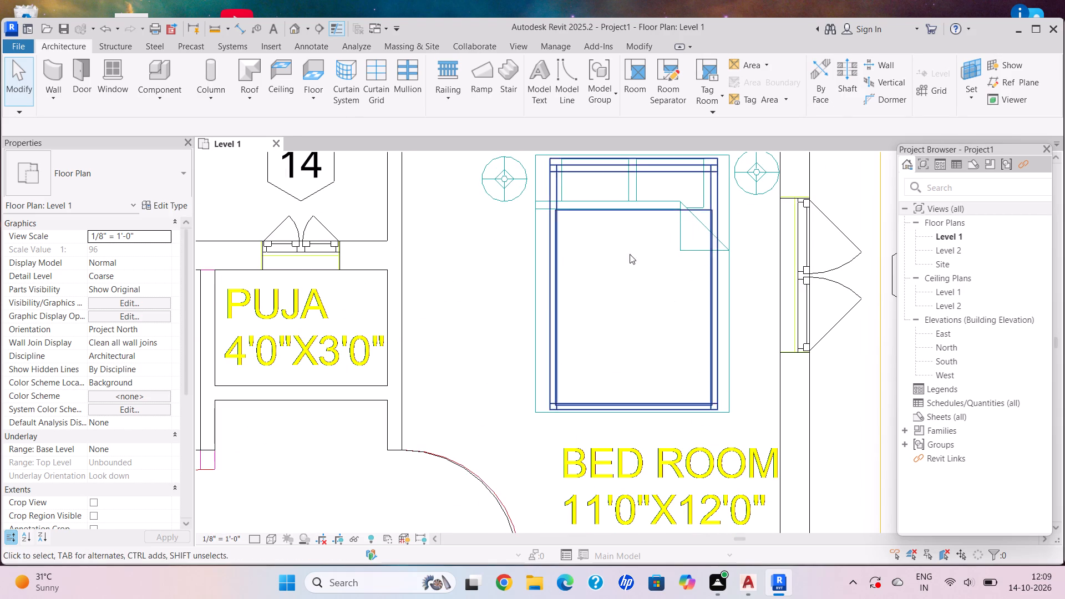
pyautogui.scroll(5, 805, 223)
pyautogui.scroll(-3, 786, 277)
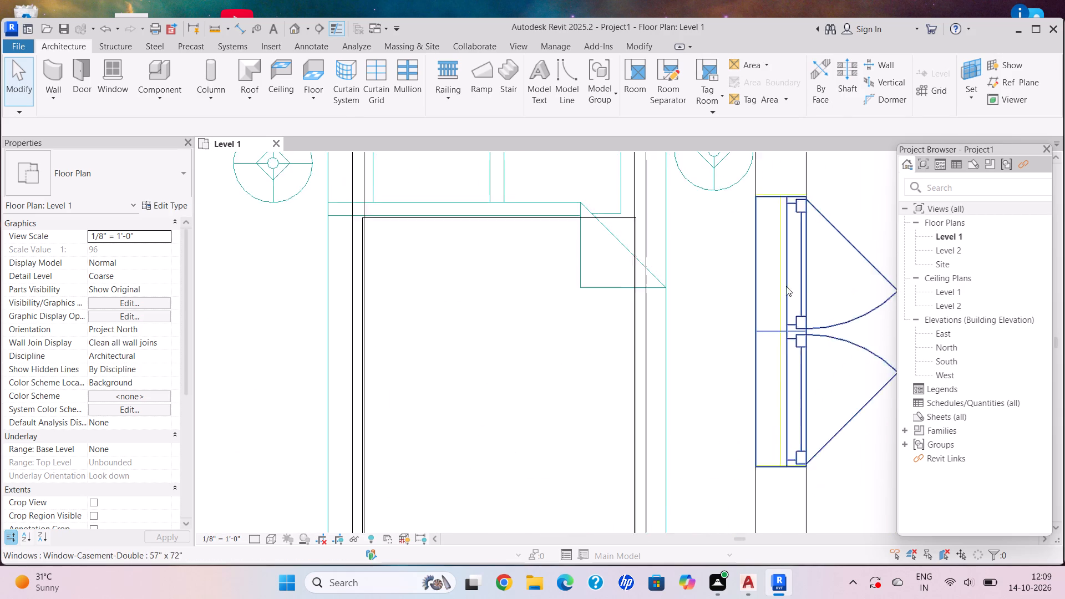
pyautogui.scroll(-4, 786, 286)
pyautogui.scroll(6, 768, 418)
pyautogui.scroll(-11, 761, 369)
pyautogui.moveTo(726, 363); pyautogui.dragTo(644, 315, button='middle')
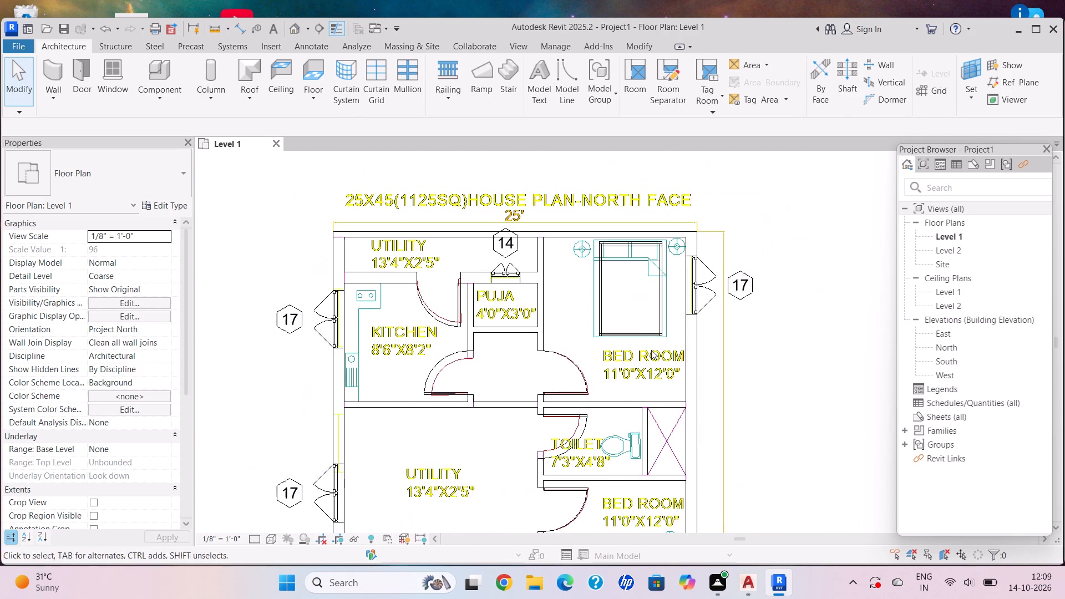
pyautogui.scroll(-6, 676, 355)
pyautogui.moveTo(668, 335); pyautogui.dragTo(665, 330, button='middle')
pyautogui.scroll(-2, 660, 364)
pyautogui.moveTo(652, 352); pyautogui.dragTo(628, 316, button='middle')
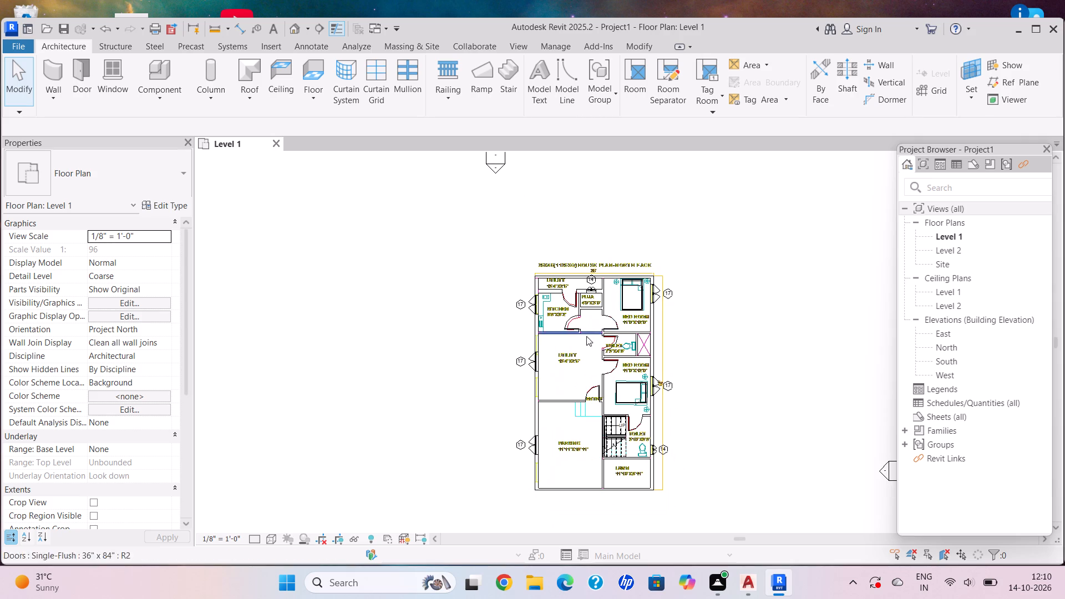
# Nudge the large utility room's window one small increment south along the west wall.
pyautogui.scroll(9, 464, 361)
pyautogui.moveTo(641, 359); pyautogui.dragTo(598, 347, button='middle')
pyautogui.scroll(5, 621, 366)
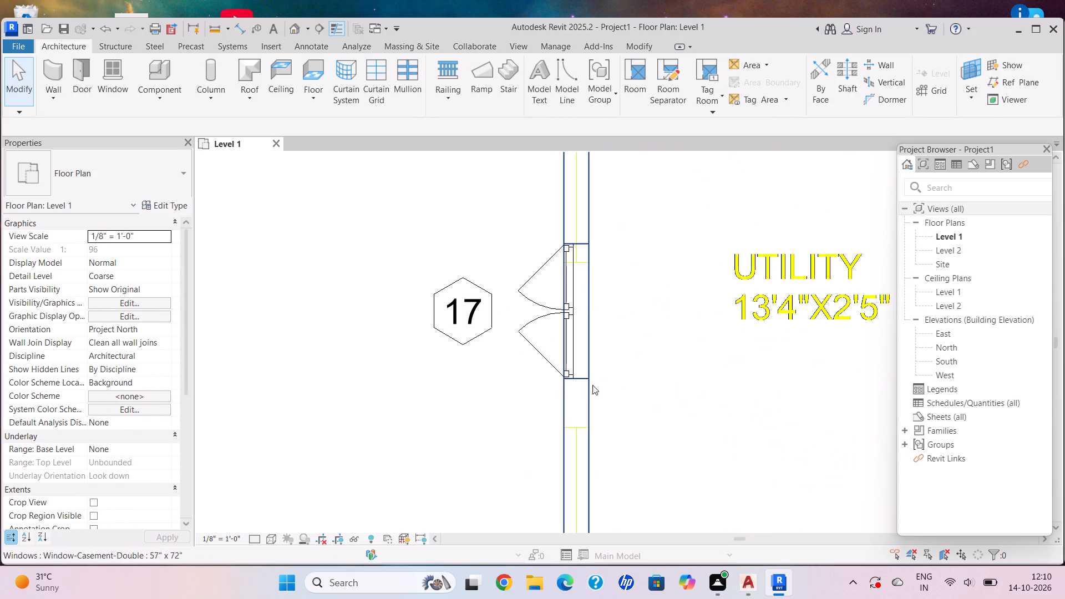
pyautogui.click(576, 377)
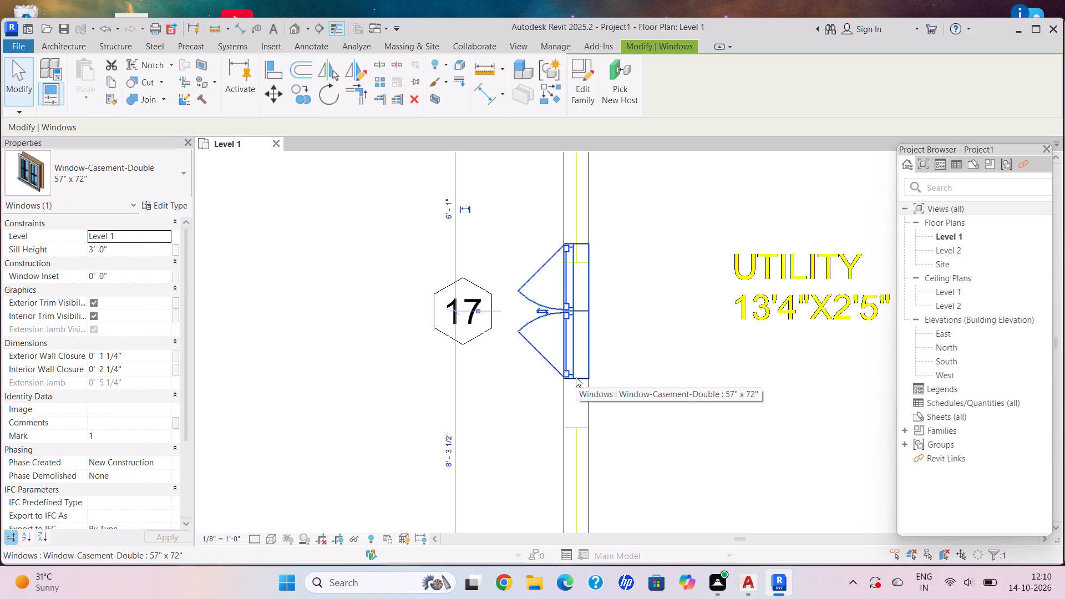
pyautogui.press('Down')
pyautogui.press('Escape')
# Review the windows, doors and rooms across the whole Level 1 plan against the linked CAD drawing.
pyautogui.scroll(-6, 611, 368)
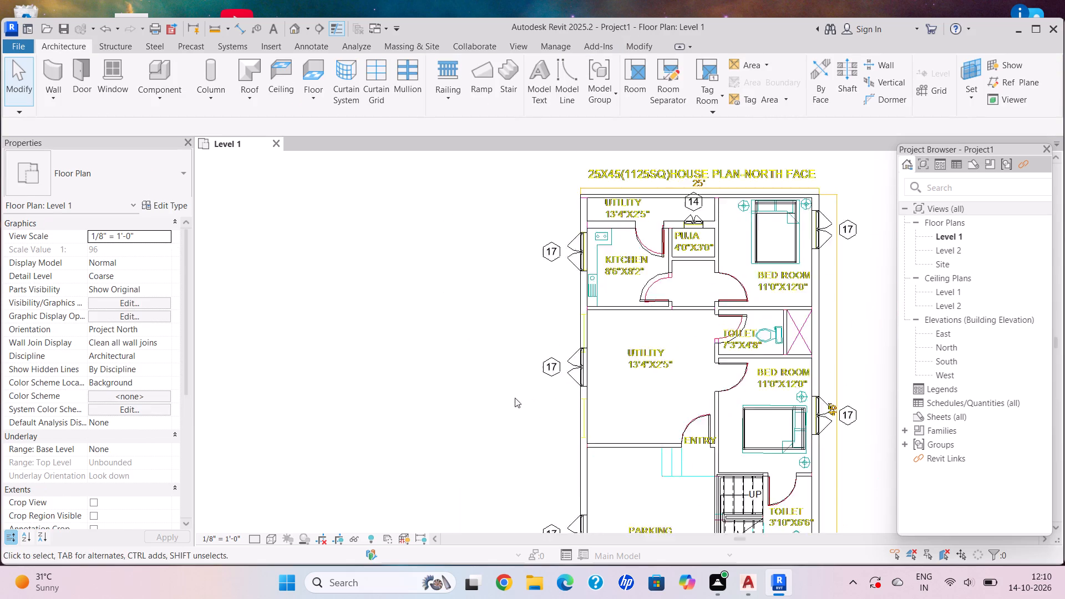
pyautogui.scroll(-5, 515, 398)
pyautogui.moveTo(460, 373); pyautogui.dragTo(435, 362, button='middle')
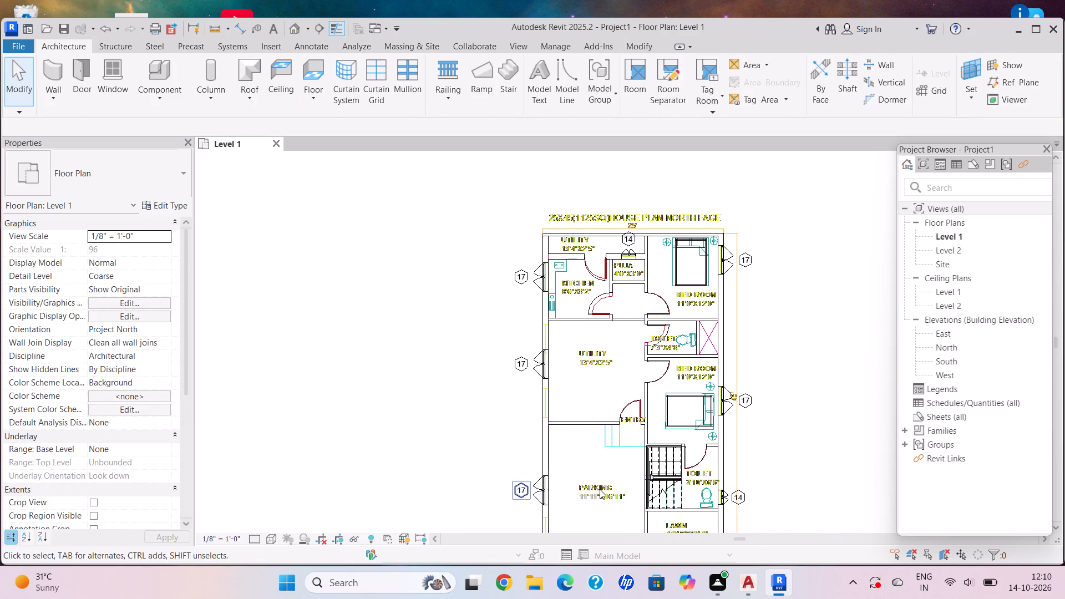
pyautogui.scroll(-1, 593, 476)
pyautogui.moveTo(589, 455); pyautogui.dragTo(481, 326, button='middle')
pyautogui.moveTo(511, 358); pyautogui.dragTo(539, 366, button='middle')
pyautogui.scroll(4, 552, 323)
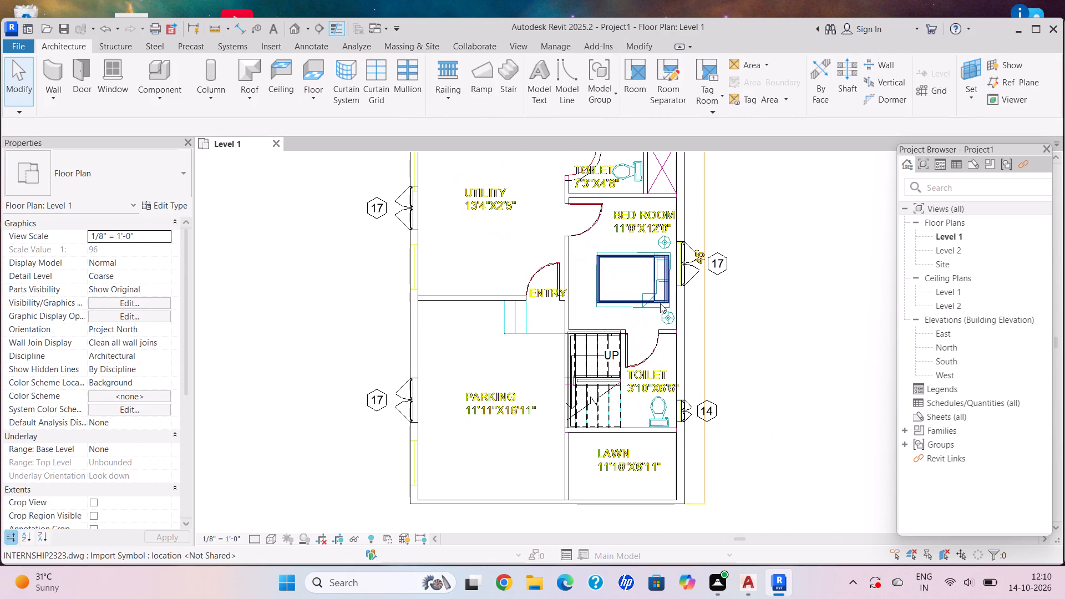
pyautogui.scroll(-5, 536, 318)
pyautogui.moveTo(521, 349); pyautogui.dragTo(508, 387, button='middle')
pyautogui.scroll(4, 557, 267)
pyautogui.scroll(-3, 556, 263)
pyautogui.moveTo(556, 263); pyautogui.dragTo(568, 383, button='middle')
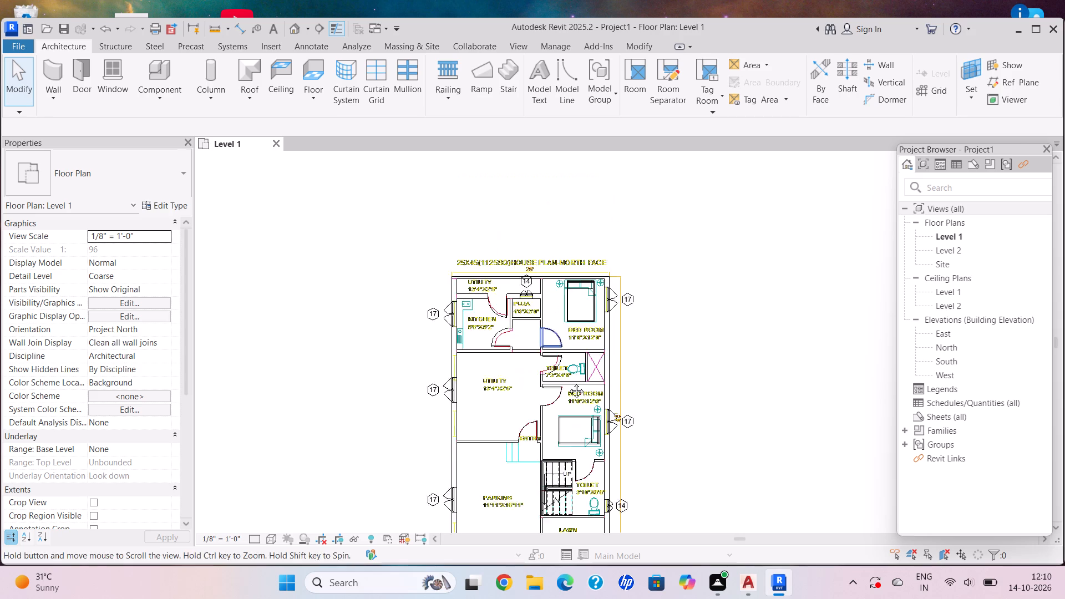
pyautogui.moveTo(568, 383); pyautogui.dragTo(567, 382, button='middle')
pyautogui.scroll(5, 554, 353)
pyautogui.scroll(-5, 702, 445)
pyautogui.moveTo(695, 435); pyautogui.dragTo(647, 363, button='middle')
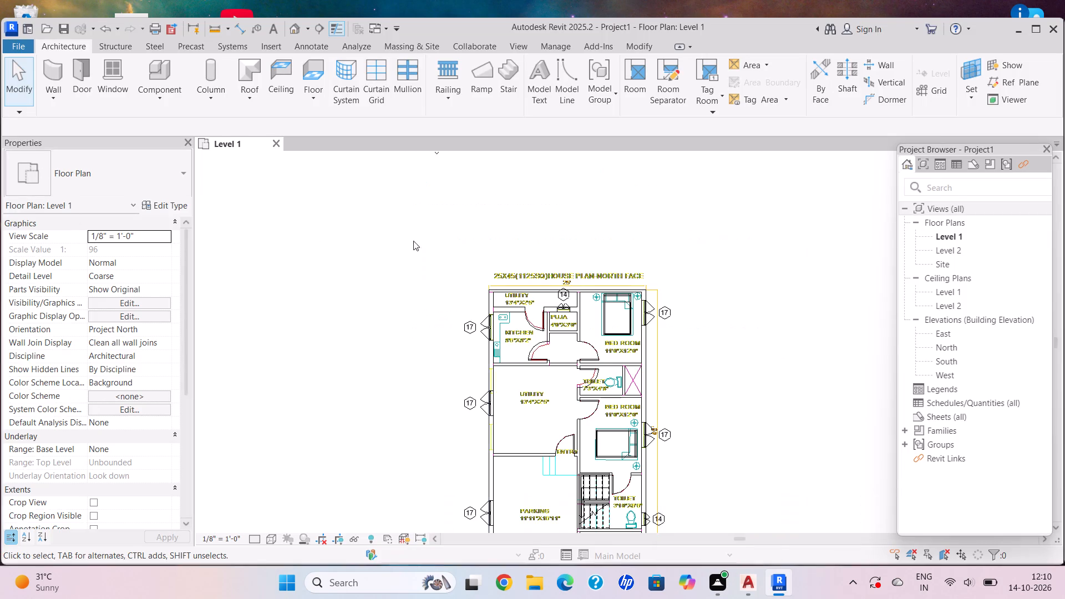
pyautogui.moveTo(607, 311); pyautogui.dragTo(455, 117, button='middle')
pyautogui.scroll(5, 414, 408)
pyautogui.scroll(-5, 438, 265)
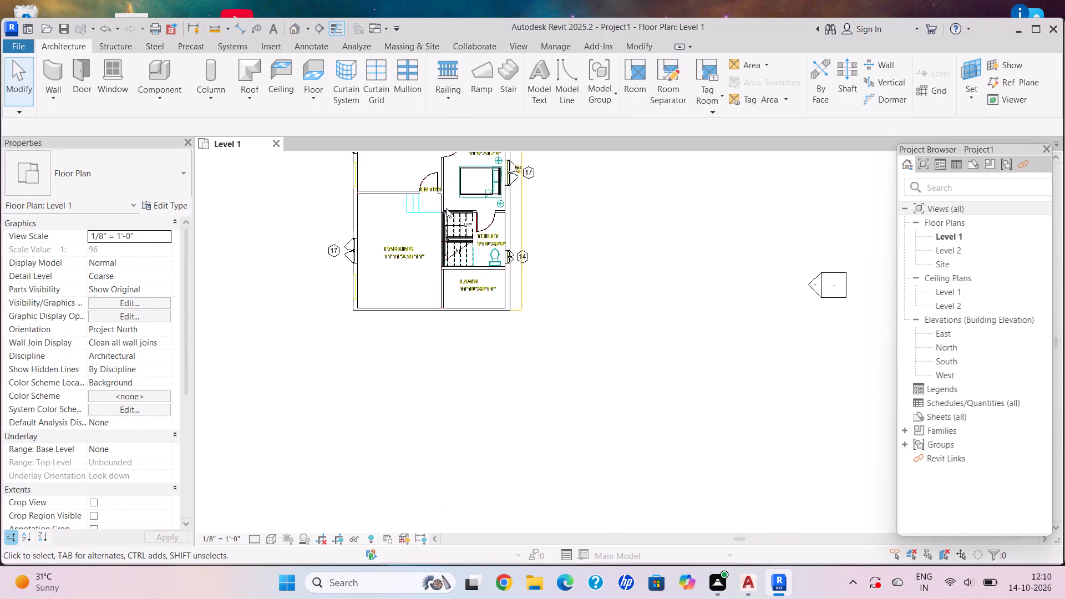
pyautogui.moveTo(452, 211); pyautogui.dragTo(496, 295, button='middle')
pyautogui.scroll(5, 526, 273)
pyautogui.scroll(-4, 526, 273)
pyautogui.moveTo(533, 260); pyautogui.dragTo(541, 343, button='middle')
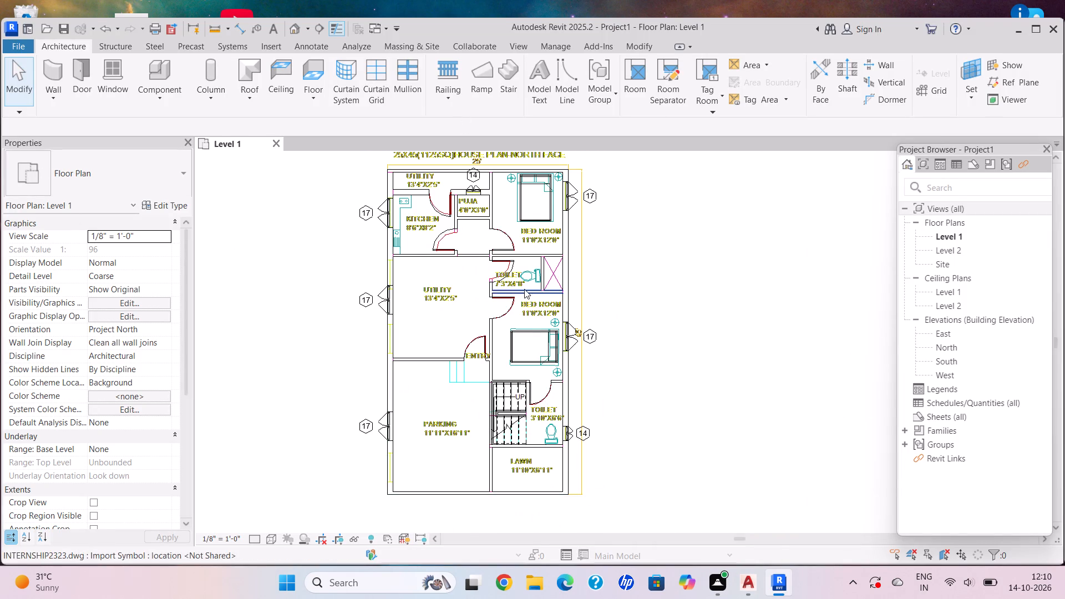
pyautogui.moveTo(532, 292); pyautogui.dragTo(553, 312, button='middle')
pyautogui.moveTo(547, 310); pyautogui.dragTo(564, 334, button='middle')
pyautogui.scroll(-1, 566, 347)
pyautogui.scroll(6, 554, 361)
pyautogui.scroll(1, 525, 323)
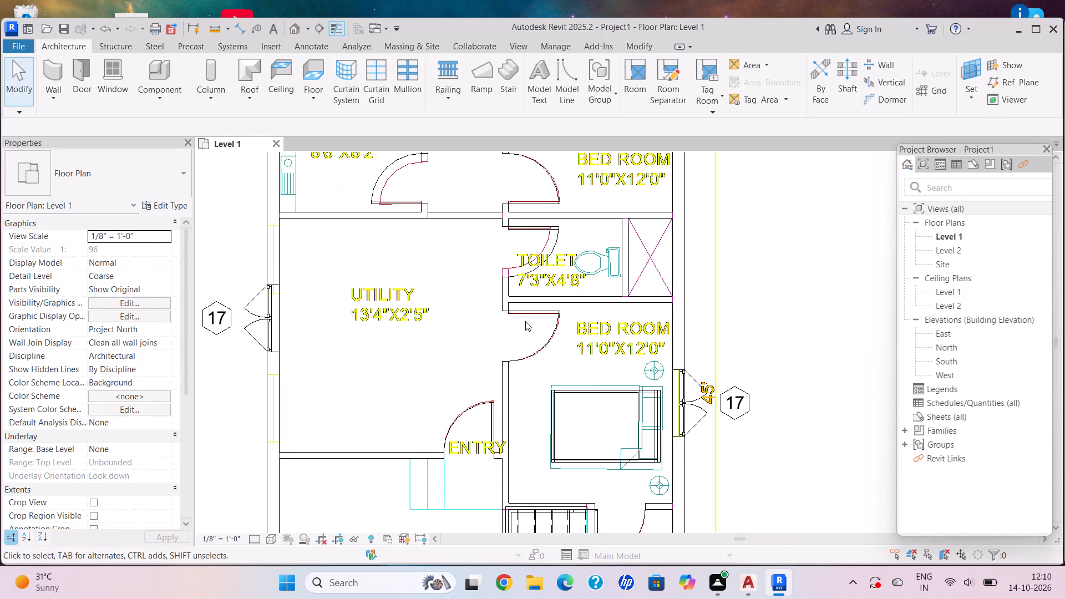
pyautogui.scroll(-3, 616, 290)
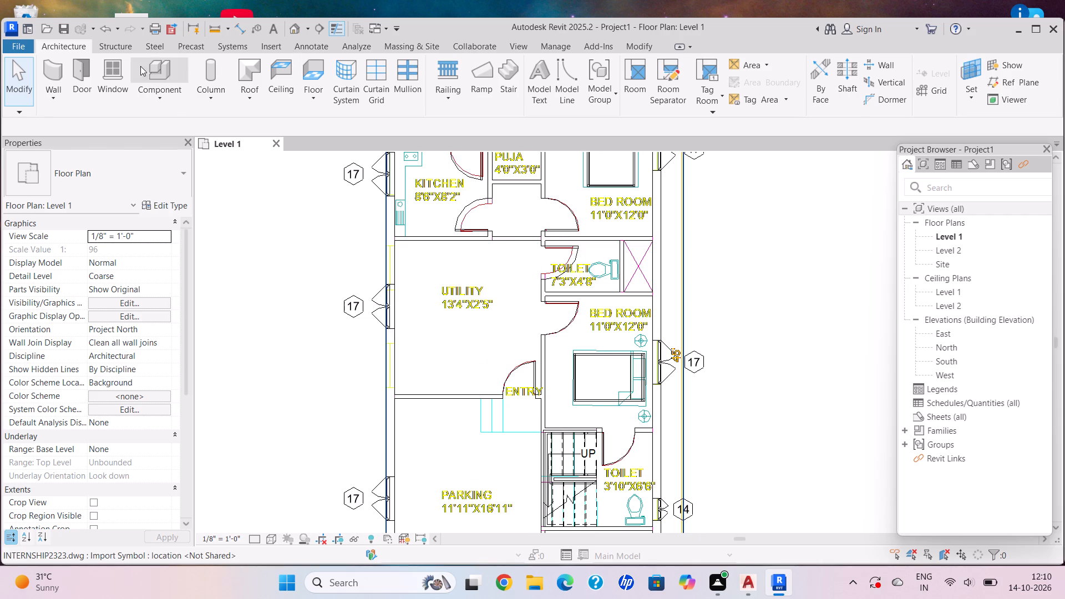
# Load the Modern_Toilet_7747 family from the wash basin folder in the SHUBHAM CITY library for placement as a component.
pyautogui.click(166, 98)
pyautogui.click(212, 121)
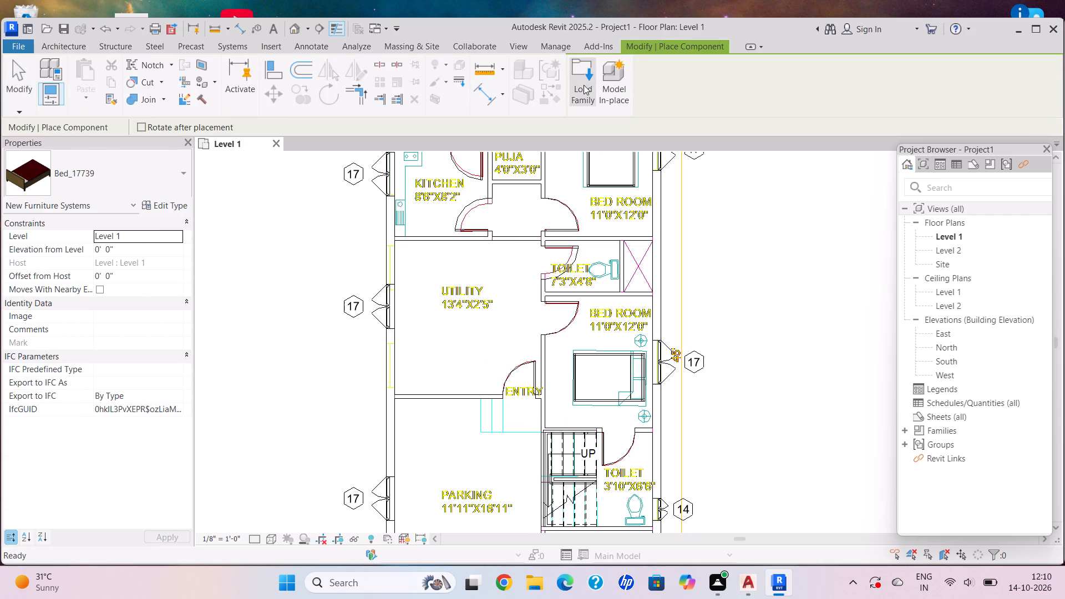
pyautogui.click(584, 85)
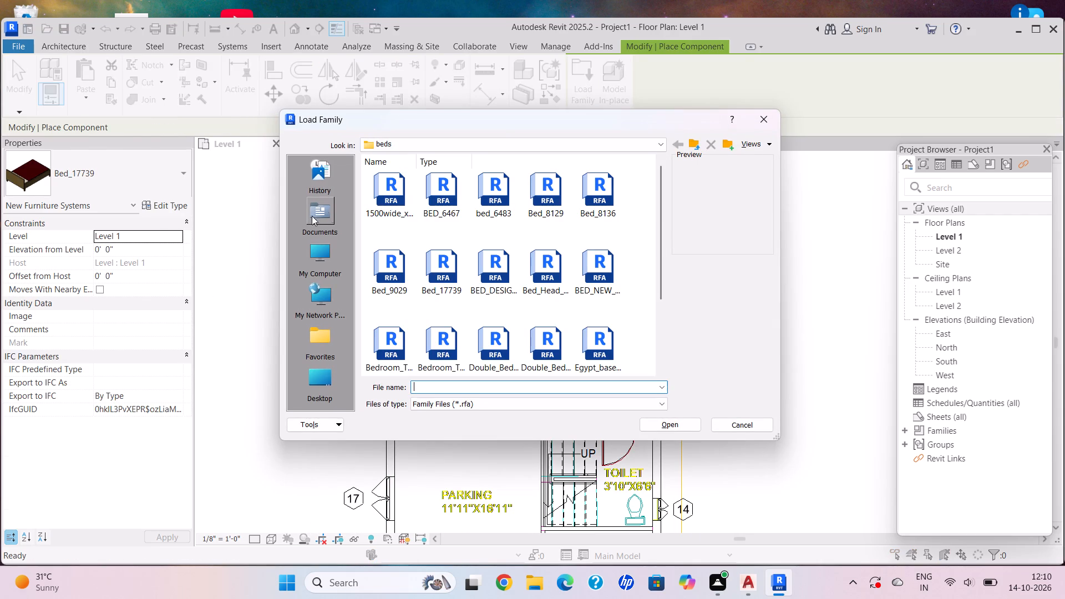
pyautogui.doubleClick(331, 212)
pyautogui.doubleClick(598, 283)
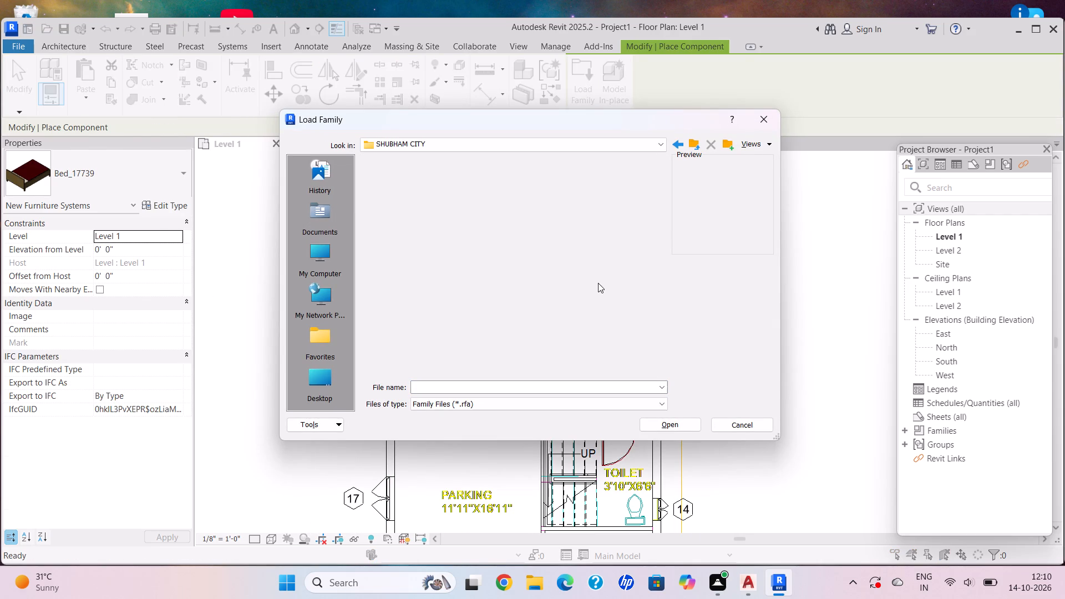
pyautogui.scroll(-6, 544, 313)
pyautogui.scroll(1, 552, 228)
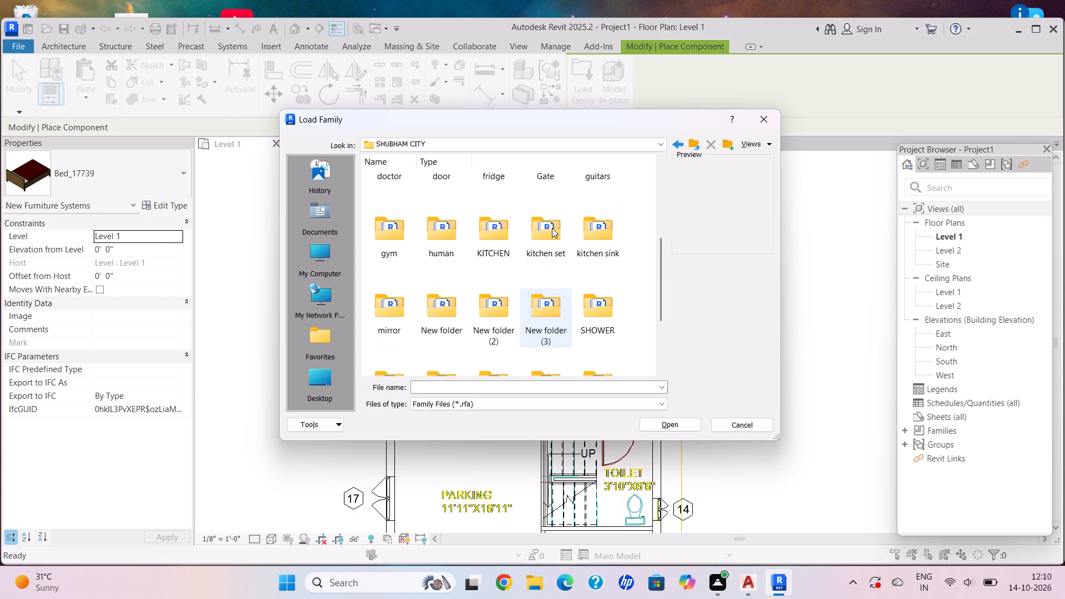
pyautogui.scroll(2, 565, 288)
pyautogui.scroll(-8, 569, 292)
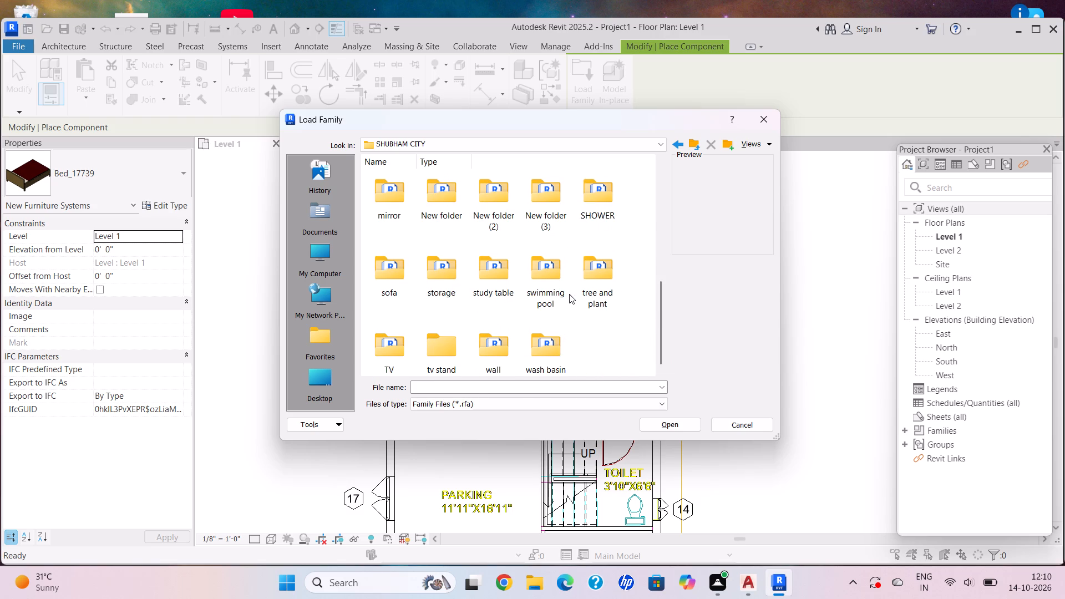
pyautogui.scroll(-2, 569, 294)
pyautogui.doubleClick(556, 344)
pyautogui.click(551, 283)
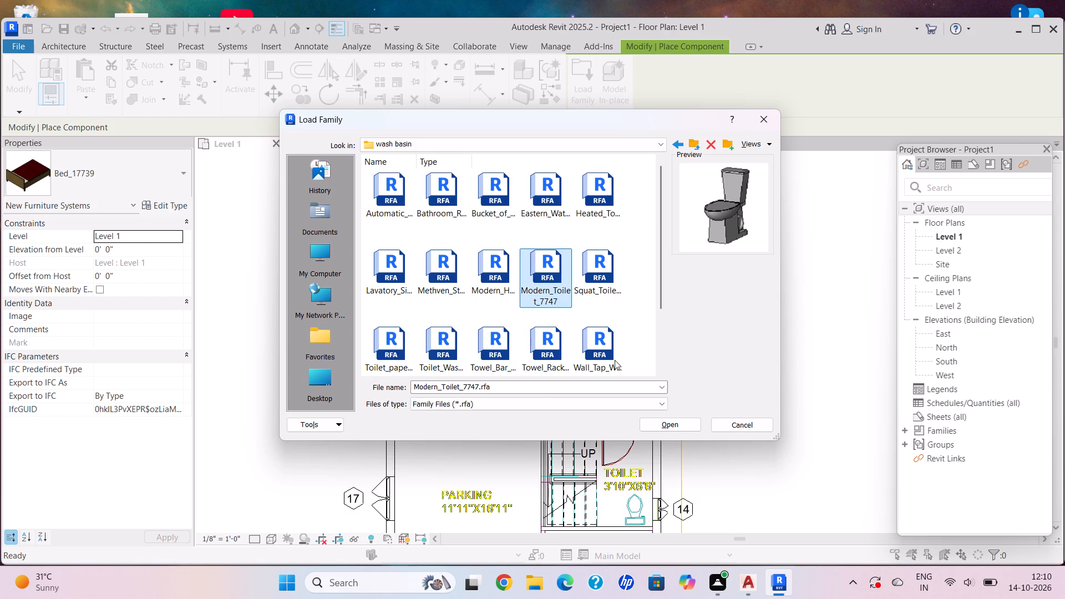
pyautogui.click(677, 424)
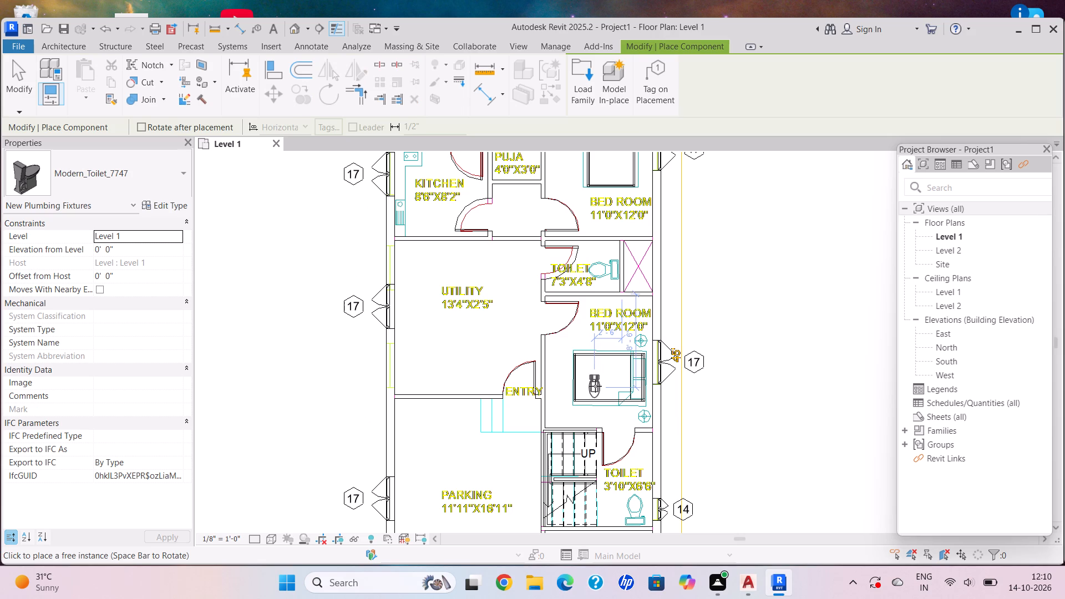
# Place the Modern_Toilet_7747 over the CAD toilet symbol in the 7'3"x4'8" toilet, rotated with its tank towards the east.
pyautogui.scroll(1, 595, 386)
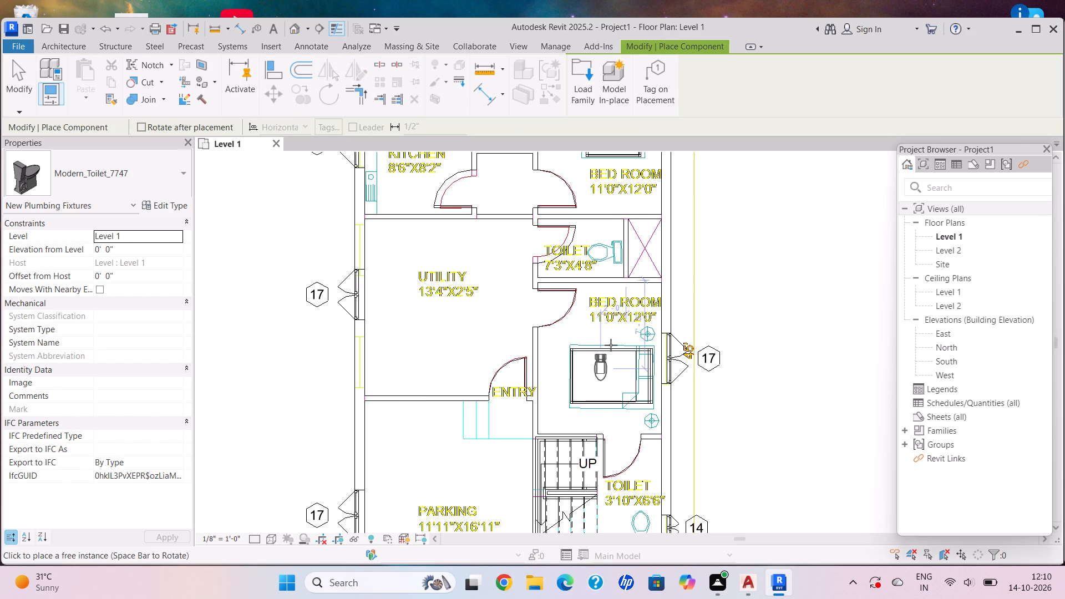
pyautogui.scroll(3, 621, 265)
pyautogui.press('space')
pyautogui.press('space')
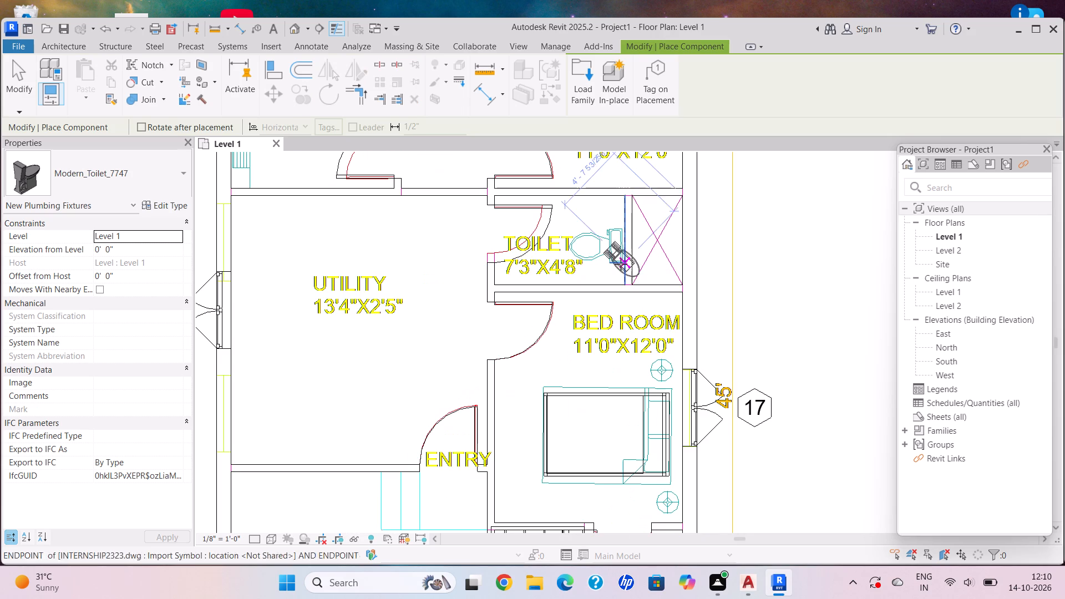
pyautogui.press('space')
pyautogui.press('space')
pyautogui.press('space')
pyautogui.scroll(5, 620, 235)
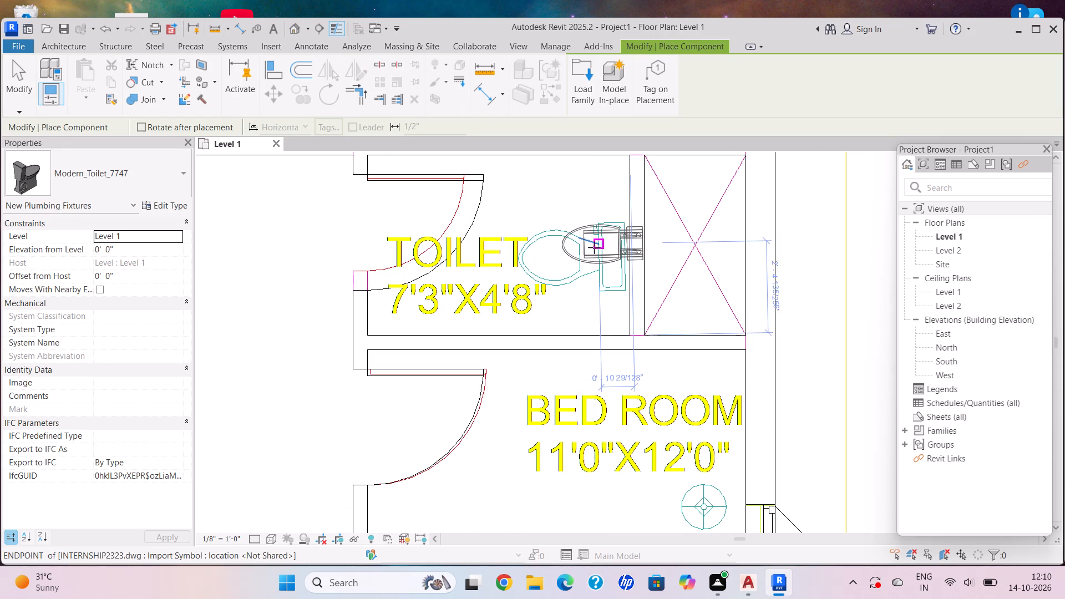
pyautogui.click(574, 251)
pyautogui.scroll(-11, 575, 251)
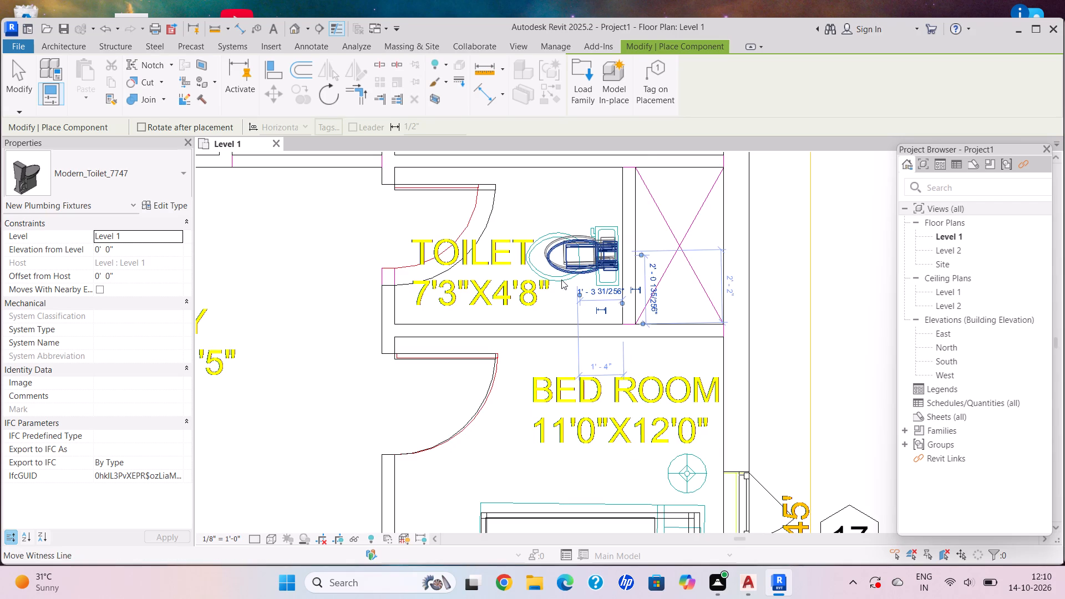
pyautogui.scroll(-14, 561, 280)
pyautogui.scroll(5, 556, 257)
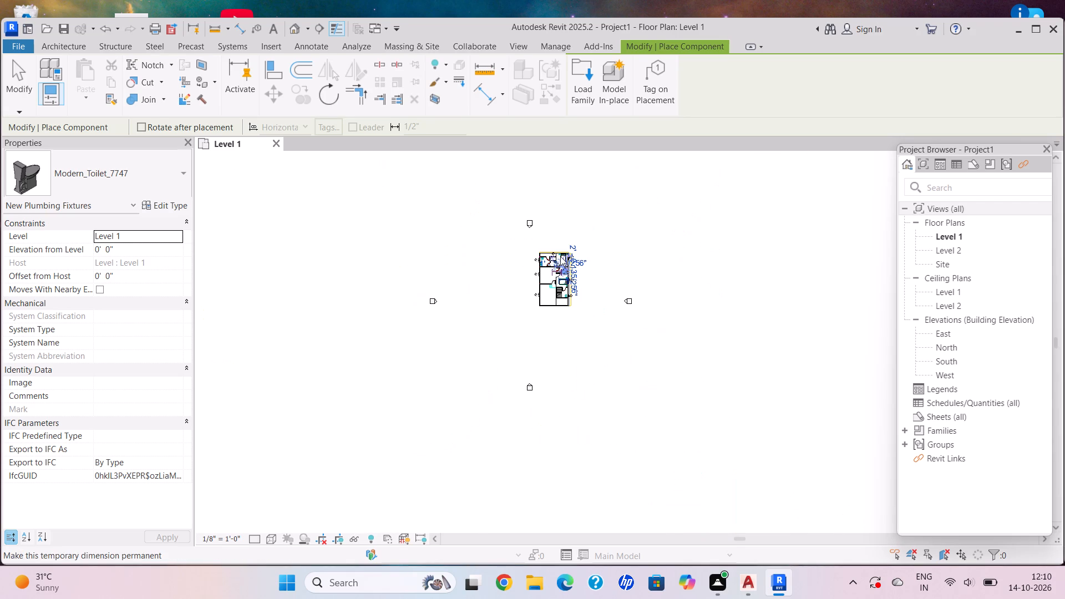
pyautogui.scroll(7, 560, 256)
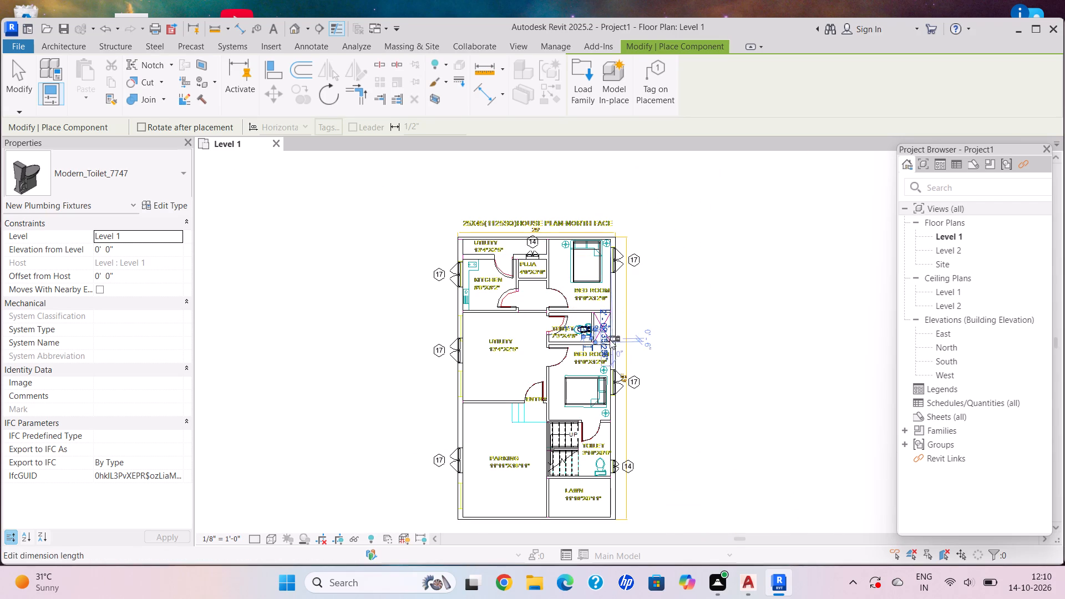
pyautogui.press('Escape')
# Place a second Modern_Toilet_7747 over the CAD symbol in the 3'10"x6'6" toilet, rotated with its tank against the south wall.
pyautogui.scroll(7, 582, 334)
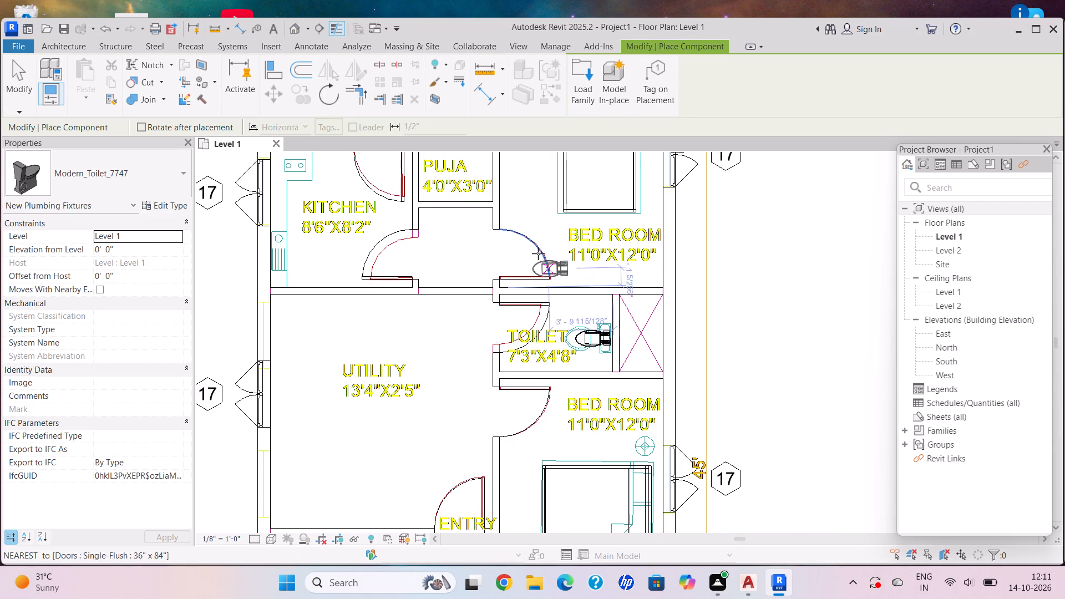
pyautogui.scroll(2, 536, 251)
pyautogui.scroll(-1, 532, 247)
pyautogui.moveTo(555, 307); pyautogui.dragTo(594, 418, button='middle')
pyautogui.scroll(2, 463, 247)
pyautogui.scroll(-2, 461, 273)
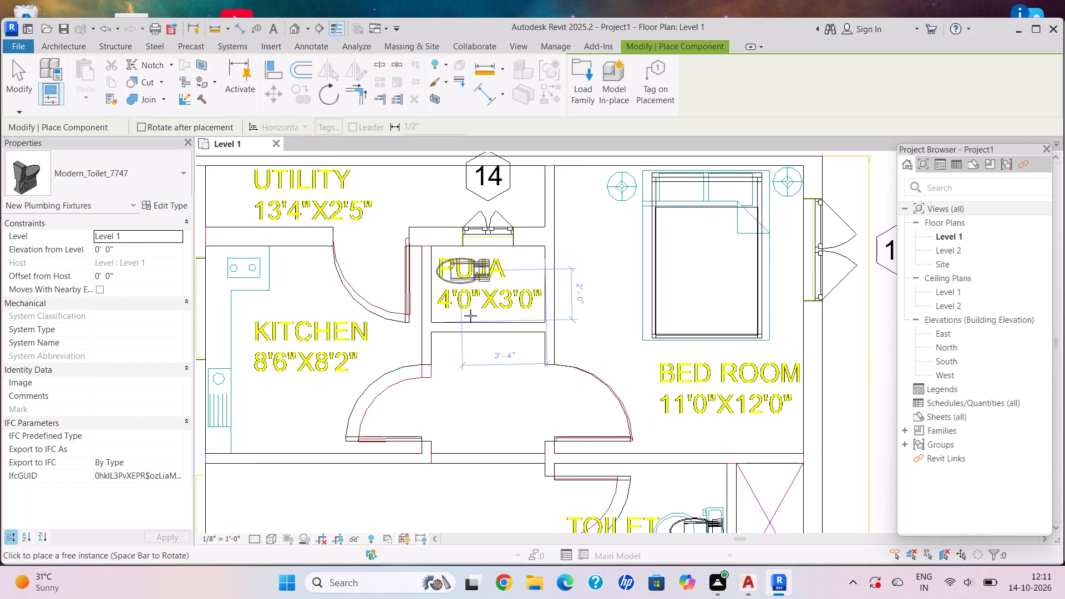
pyautogui.scroll(-3, 470, 316)
pyautogui.moveTo(530, 378); pyautogui.dragTo(488, 206, button='middle')
pyautogui.moveTo(554, 393); pyautogui.dragTo(564, 245, button='middle')
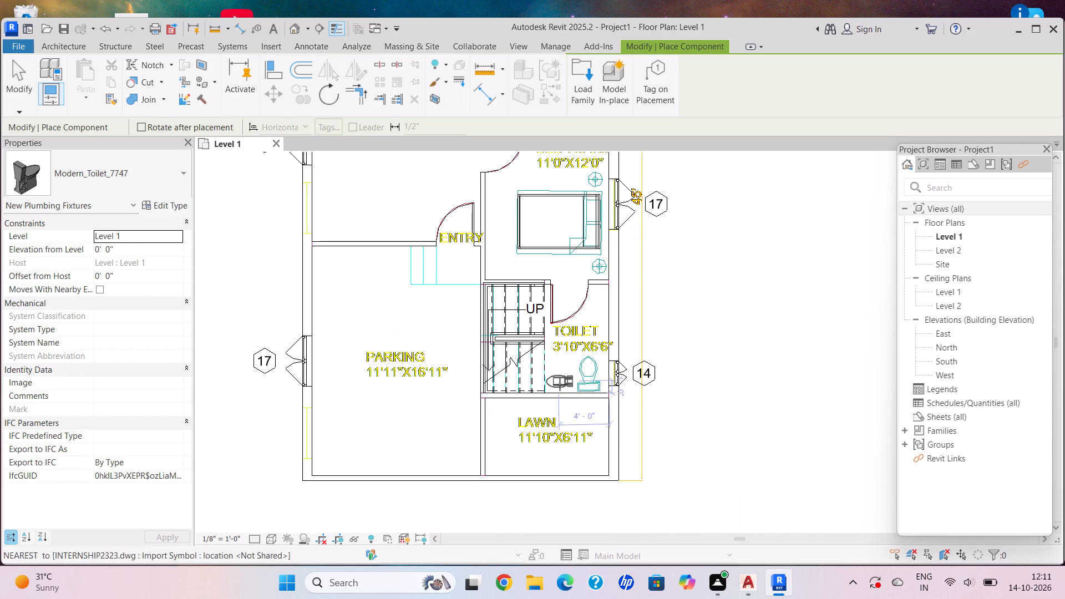
pyautogui.scroll(4, 560, 384)
pyautogui.press('space')
pyautogui.press('space')
pyautogui.press('space')
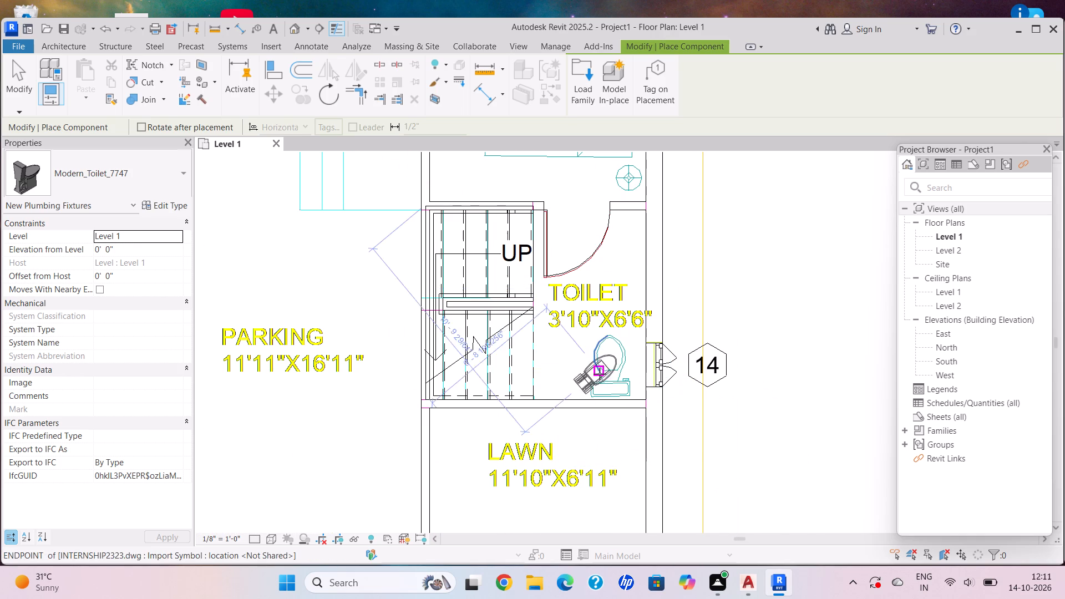
pyautogui.scroll(6, 607, 368)
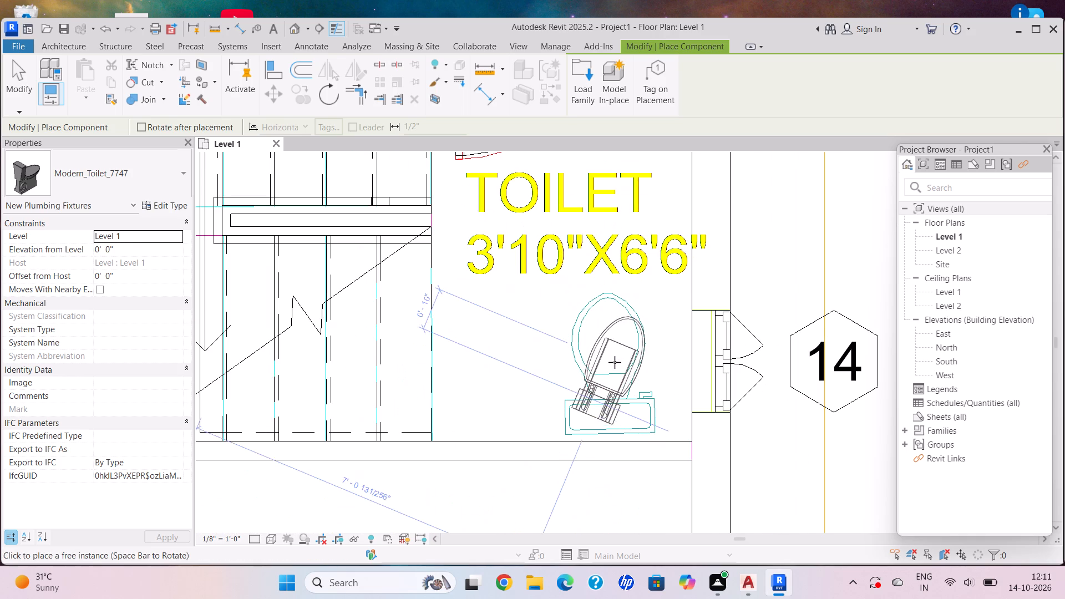
pyautogui.press('space')
pyautogui.click(614, 375)
pyautogui.scroll(-7, 612, 364)
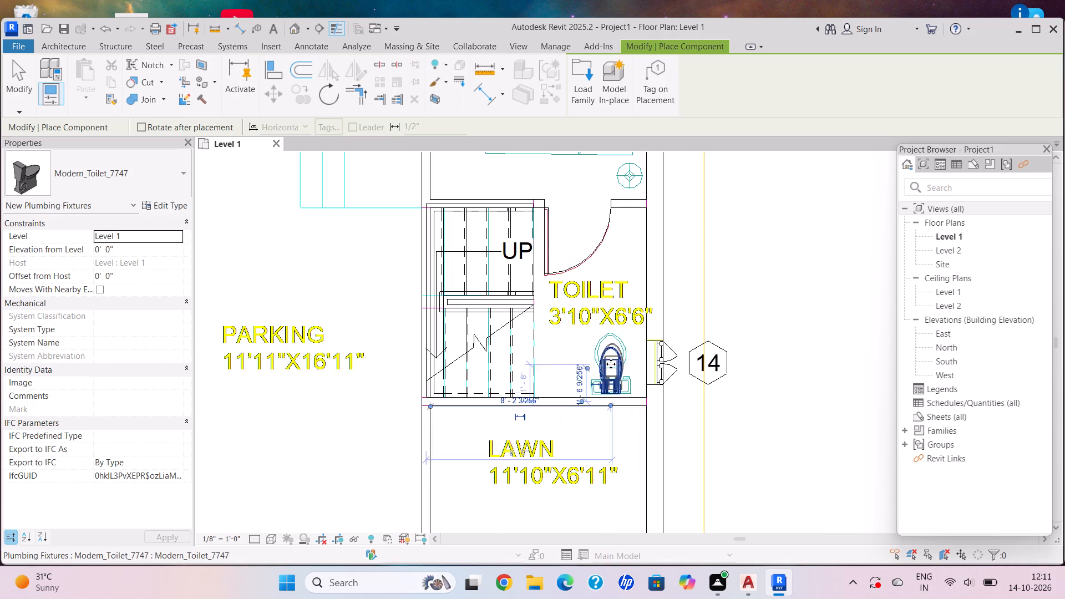
pyautogui.scroll(-9, 611, 364)
pyautogui.moveTo(568, 307); pyautogui.dragTo(586, 372, button='middle')
pyautogui.scroll(3, 571, 341)
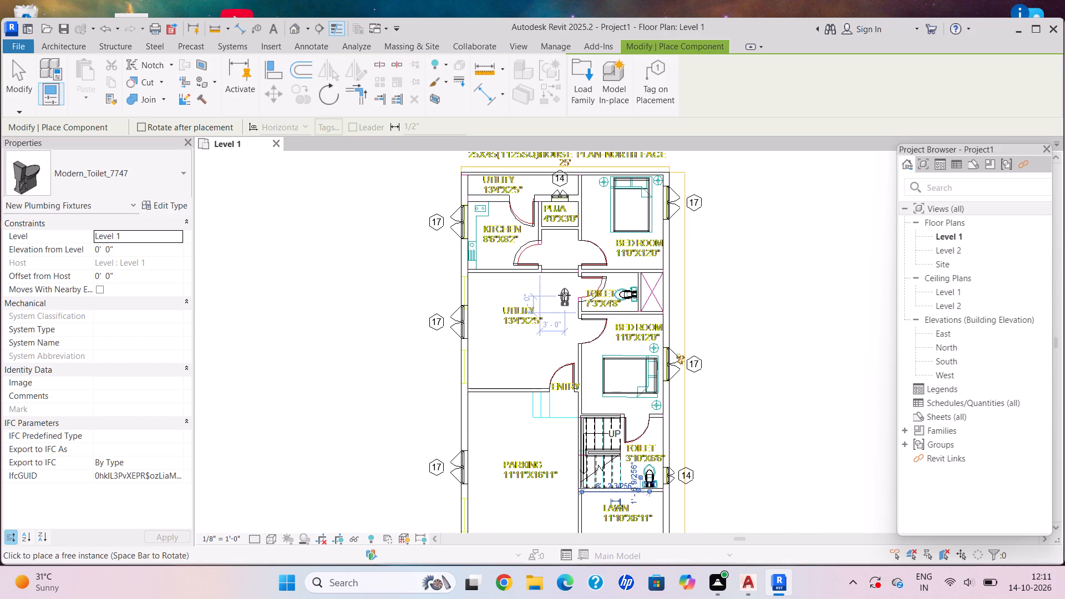
pyautogui.press('Escape')
pyautogui.press('Escape')
# Review the placed toilets, staircase, doors and rooms across the Level 1 plan against the linked CAD drawing.
pyautogui.scroll(4, 606, 278)
pyautogui.scroll(-4, 600, 275)
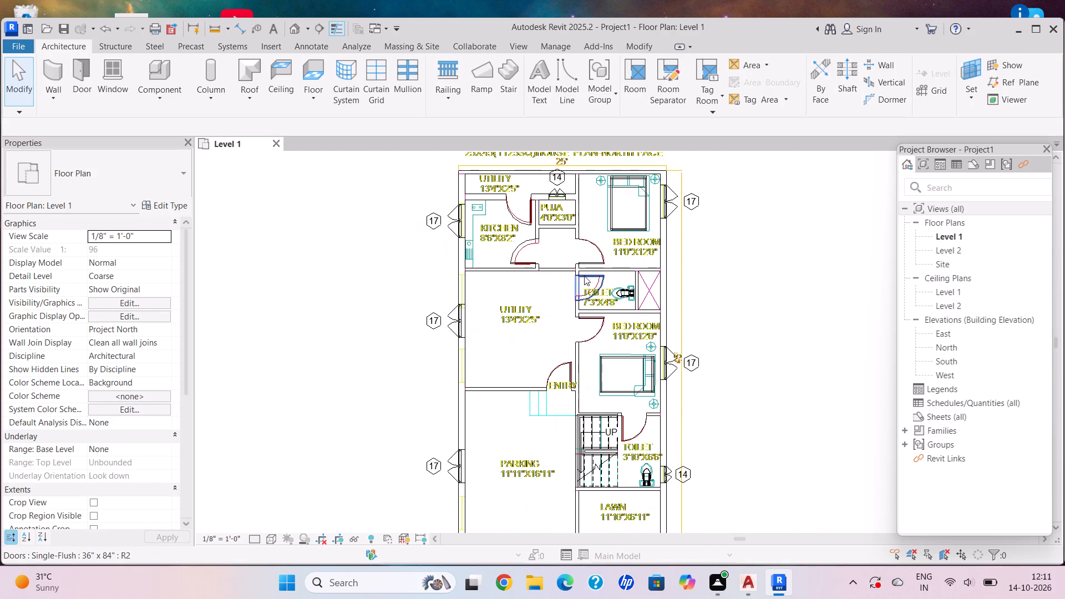
pyautogui.moveTo(542, 282); pyautogui.dragTo(532, 282, button='middle')
pyautogui.scroll(-1, 539, 251)
pyautogui.moveTo(529, 248); pyautogui.dragTo(459, 201, button='middle')
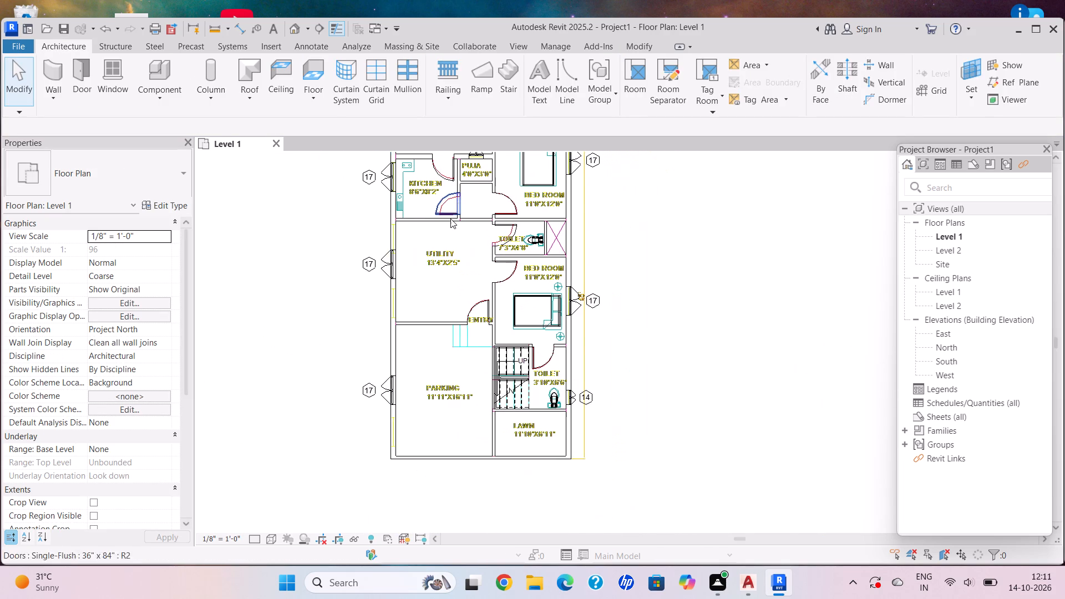
pyautogui.moveTo(468, 384); pyautogui.dragTo(490, 367, button='middle')
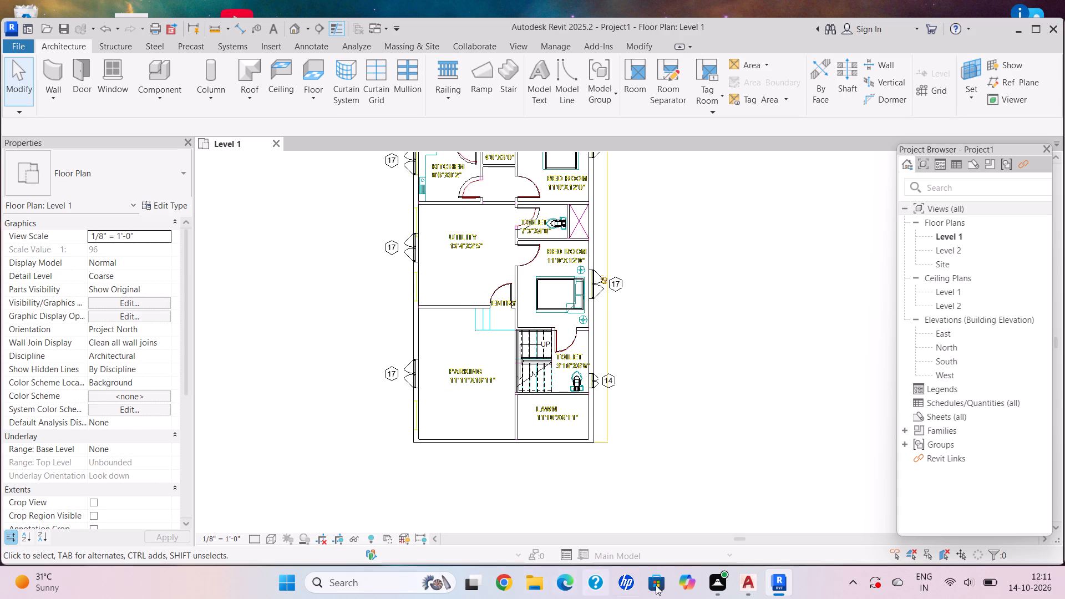
pyautogui.scroll(8, 541, 384)
pyautogui.scroll(-1, 612, 390)
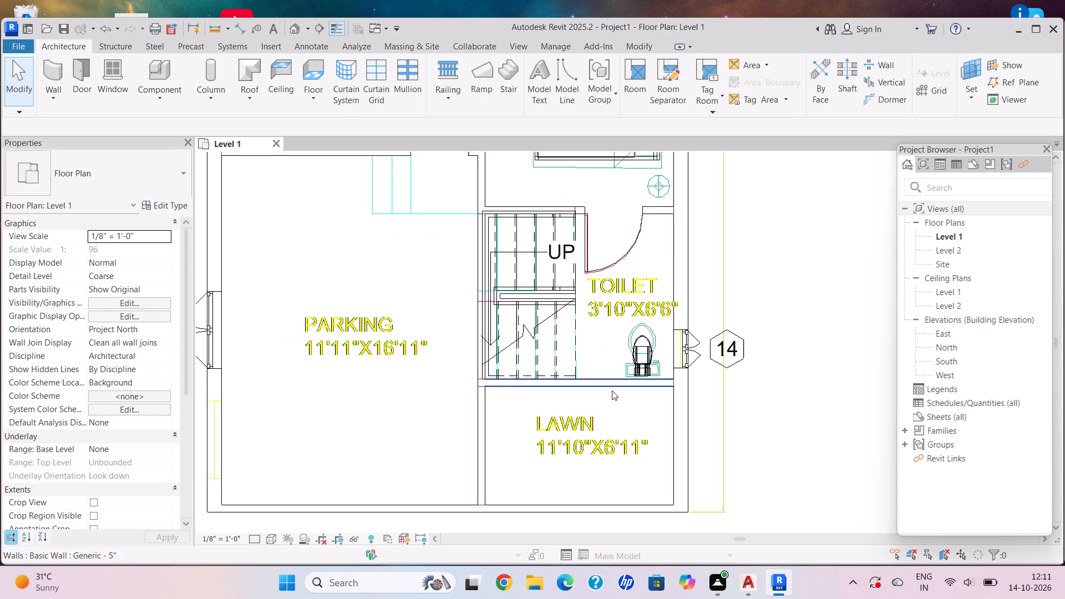
pyautogui.scroll(-2, 612, 390)
pyautogui.scroll(-4, 644, 208)
pyautogui.moveTo(653, 292); pyautogui.dragTo(651, 345, button='middle')
pyautogui.scroll(4, 653, 262)
pyautogui.moveTo(683, 361); pyautogui.dragTo(676, 352, button='middle')
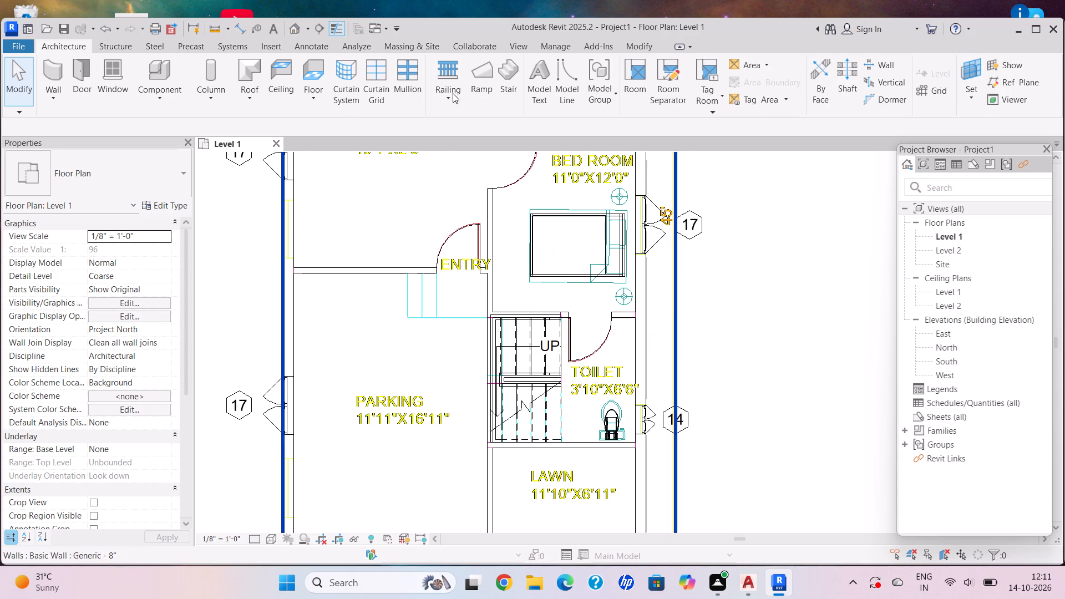
pyautogui.scroll(-2, 483, 239)
pyautogui.moveTo(489, 264); pyautogui.dragTo(489, 300, button='middle')
pyautogui.middleClick(489, 301)
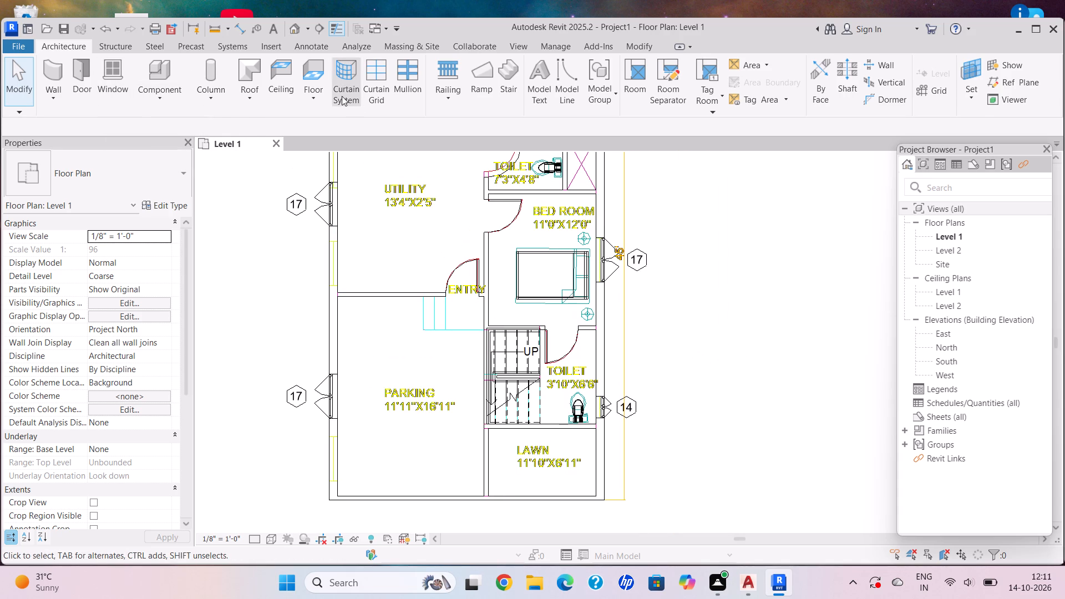
# Open the default 3D view to examine the house model.
pyautogui.click(307, 29)
pyautogui.click(316, 49)
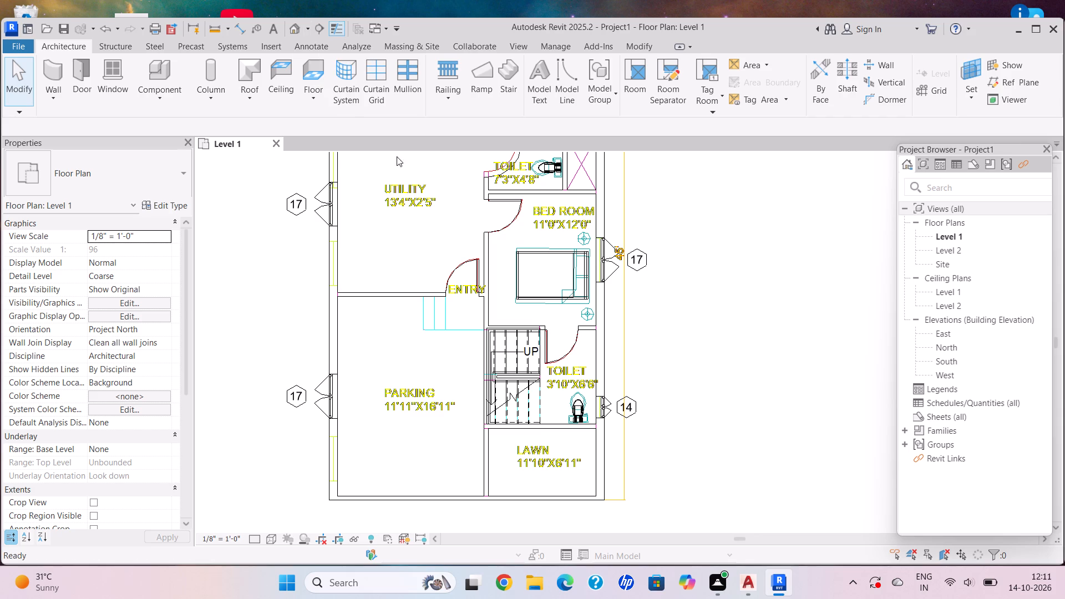
pyautogui.scroll(7, 763, 357)
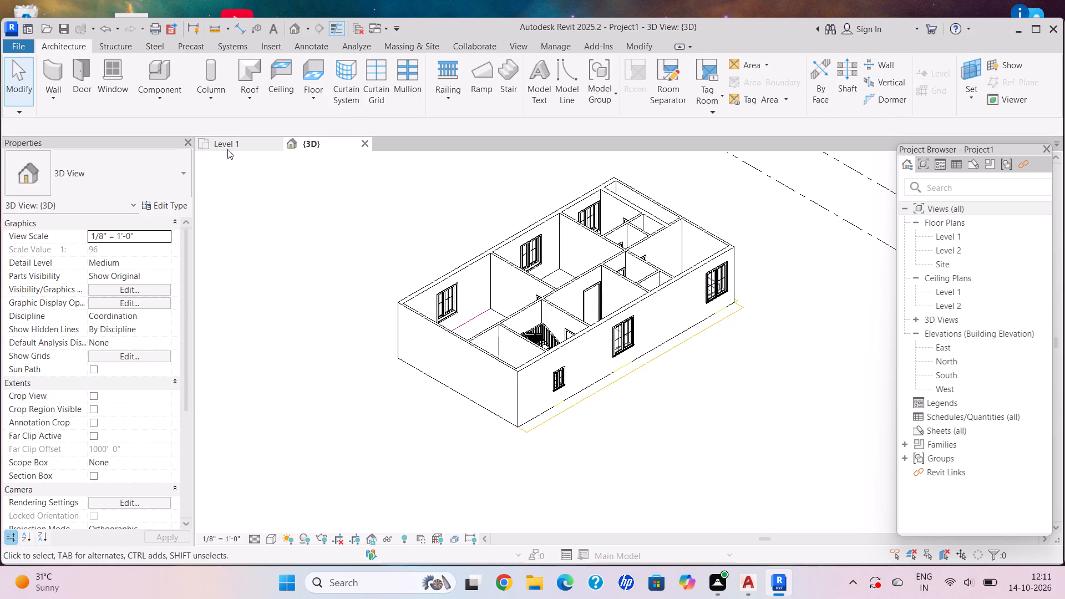
# Start an architectural floor on the Level 1 plan and set the Generic - 12" type's structure layer thickness to 6".
pyautogui.click(227, 149)
pyautogui.scroll(-4, 475, 252)
pyautogui.moveTo(481, 250); pyautogui.dragTo(500, 326, button='middle')
pyautogui.moveTo(531, 261); pyautogui.dragTo(527, 297, button='middle')
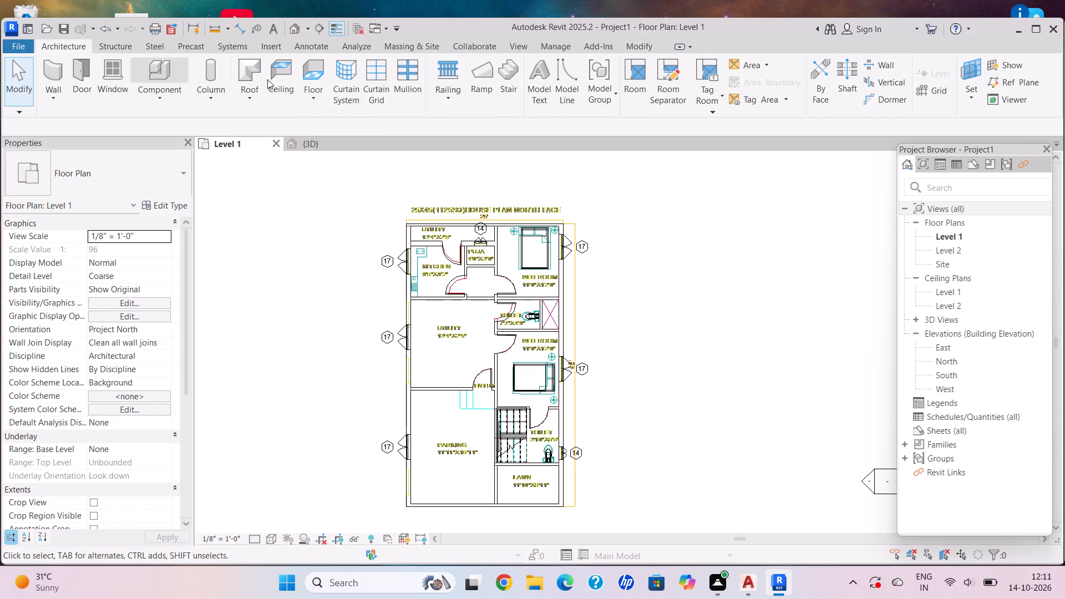
pyautogui.click(317, 97)
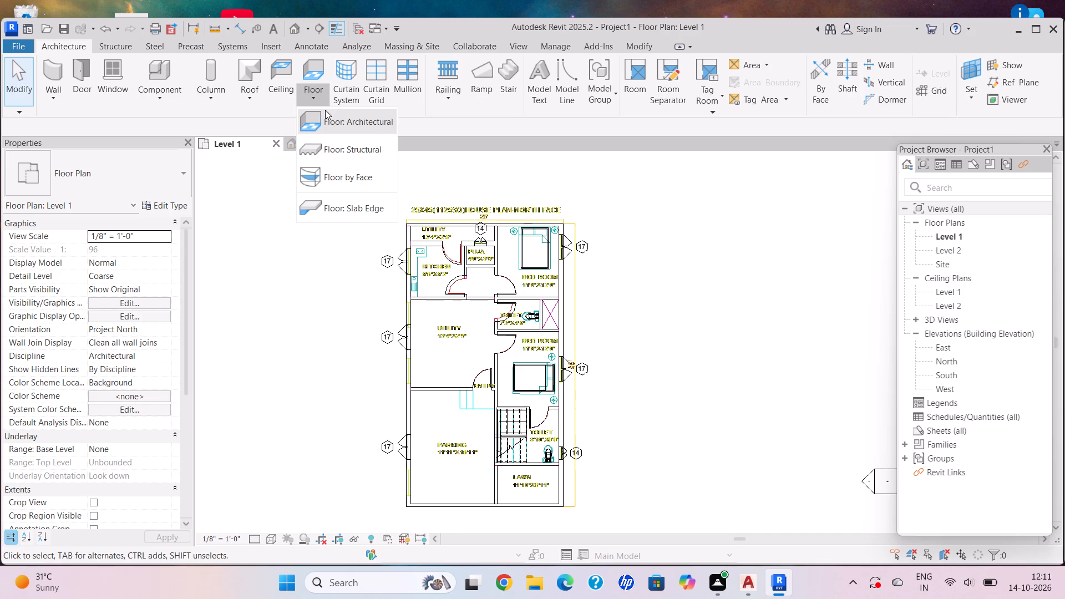
pyautogui.click(337, 120)
pyautogui.click(173, 202)
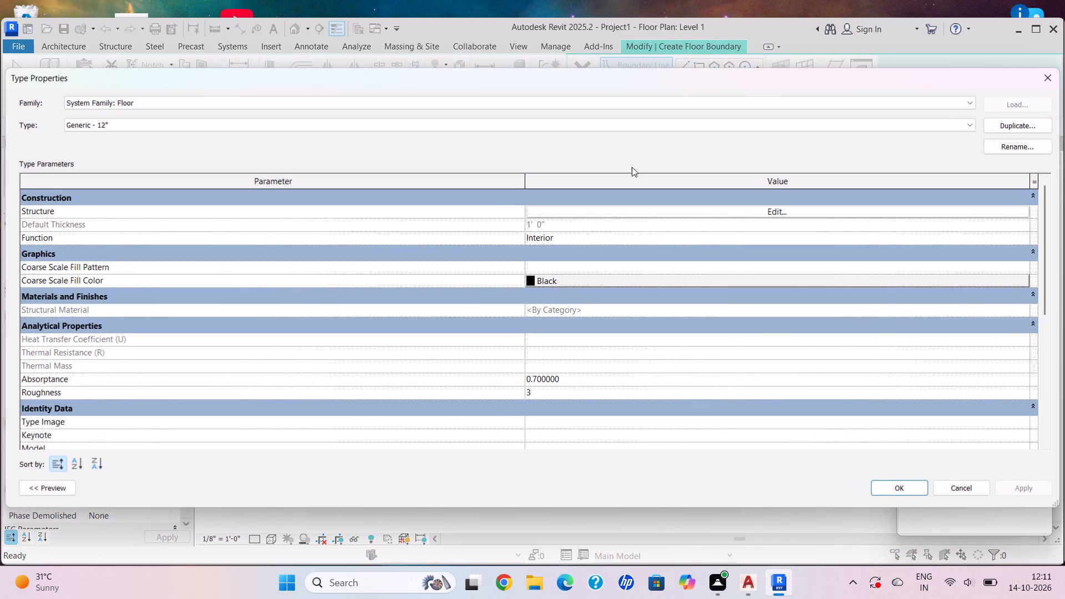
pyautogui.click(777, 210)
pyautogui.click(550, 214)
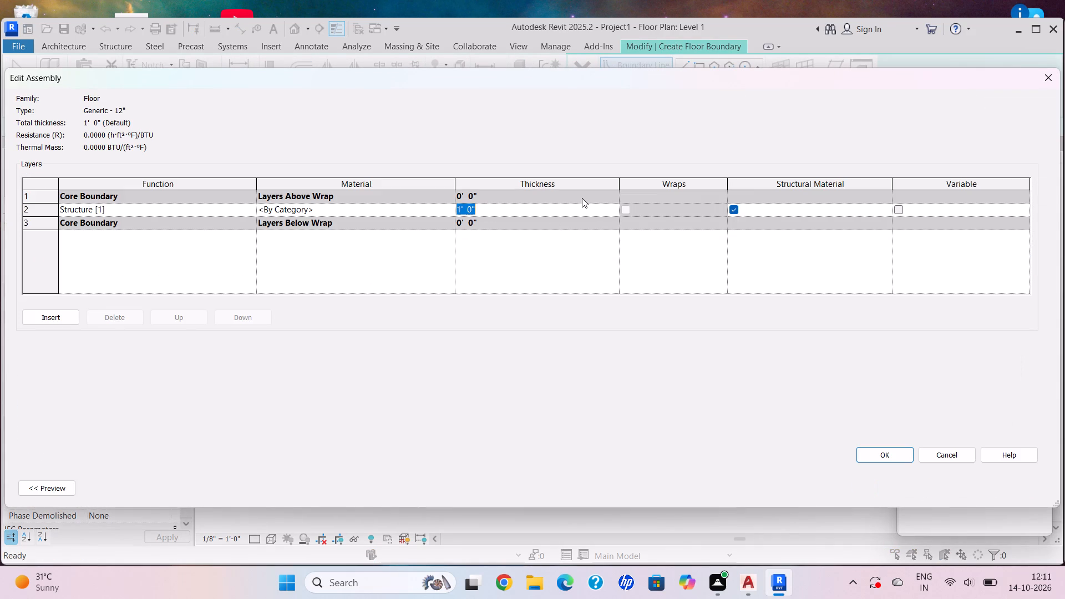
pyautogui.press('BackSpace')
pyautogui.press('BackSpace')
pyautogui.write('6"')
pyautogui.press('Return')
pyautogui.click(884, 458)
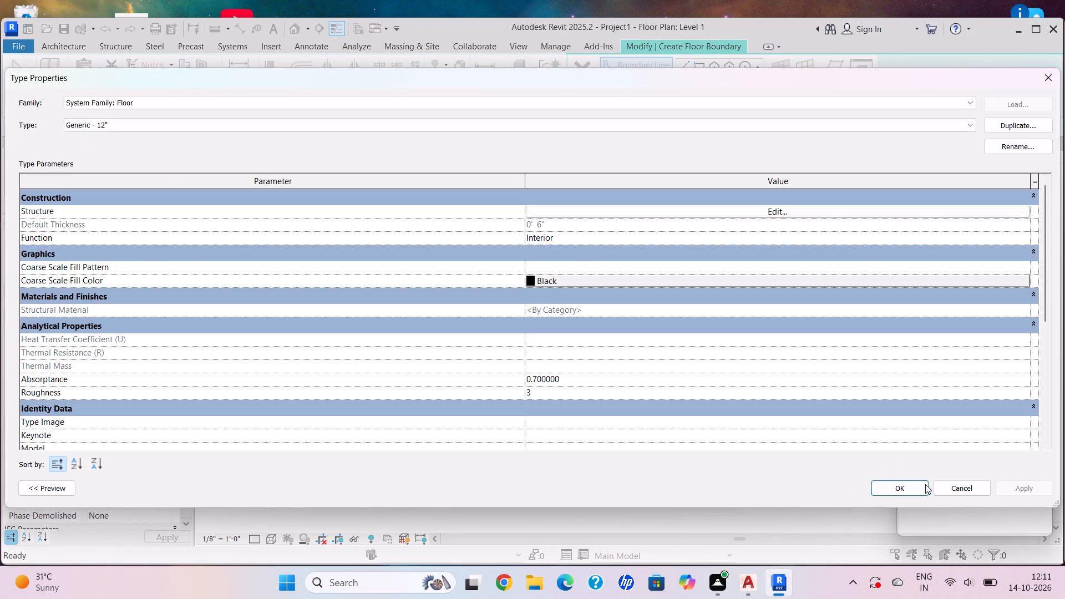
pyautogui.click(1022, 493)
pyautogui.click(904, 490)
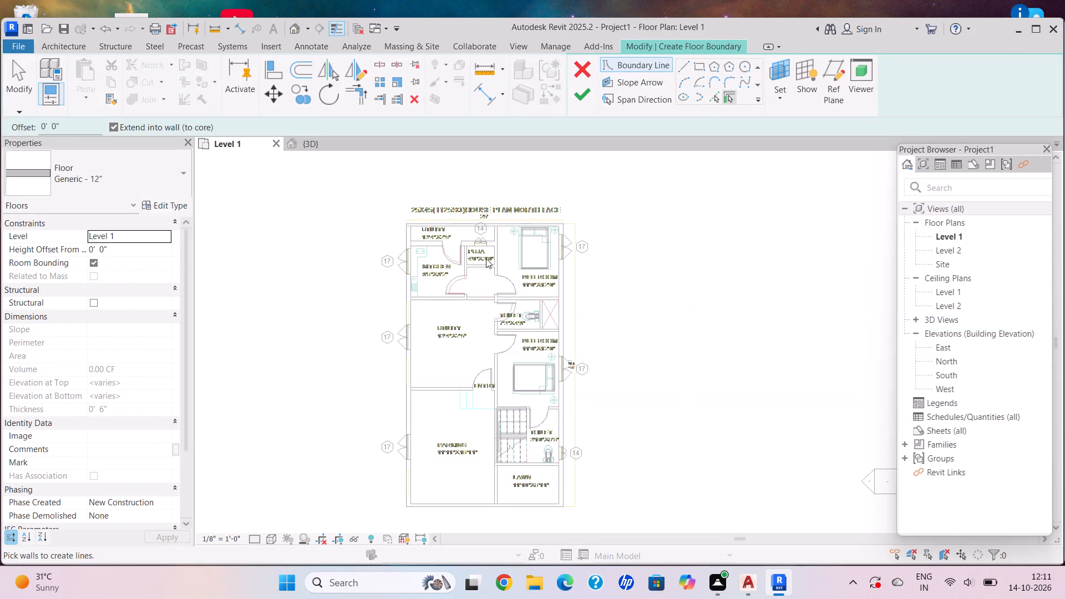
# Sketch a rectangular floor boundary of 25' x 45' along the outer wall corners of the Level 1 plan and finish the floor.
pyautogui.scroll(4, 446, 243)
pyautogui.click(702, 65)
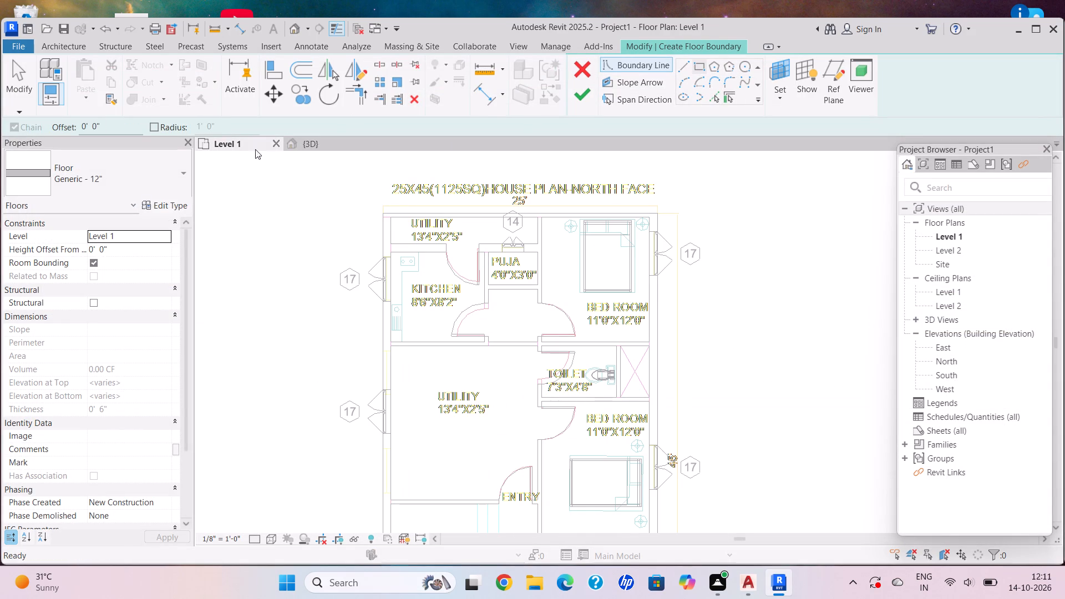
pyautogui.scroll(9, 378, 219)
pyautogui.click(394, 207)
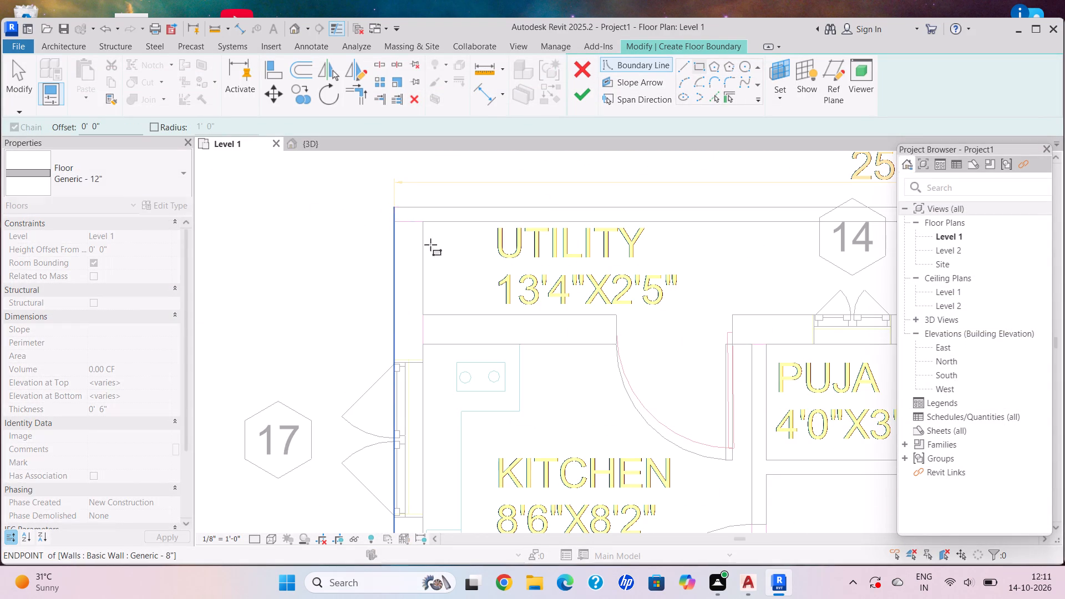
pyautogui.scroll(-11, 626, 428)
pyautogui.moveTo(616, 414); pyautogui.dragTo(589, 373, button='middle')
pyautogui.moveTo(574, 351); pyautogui.dragTo(509, 248, button='middle')
pyautogui.moveTo(598, 411); pyautogui.dragTo(569, 295, button='middle')
pyautogui.moveTo(596, 404); pyautogui.dragTo(589, 296, button='middle')
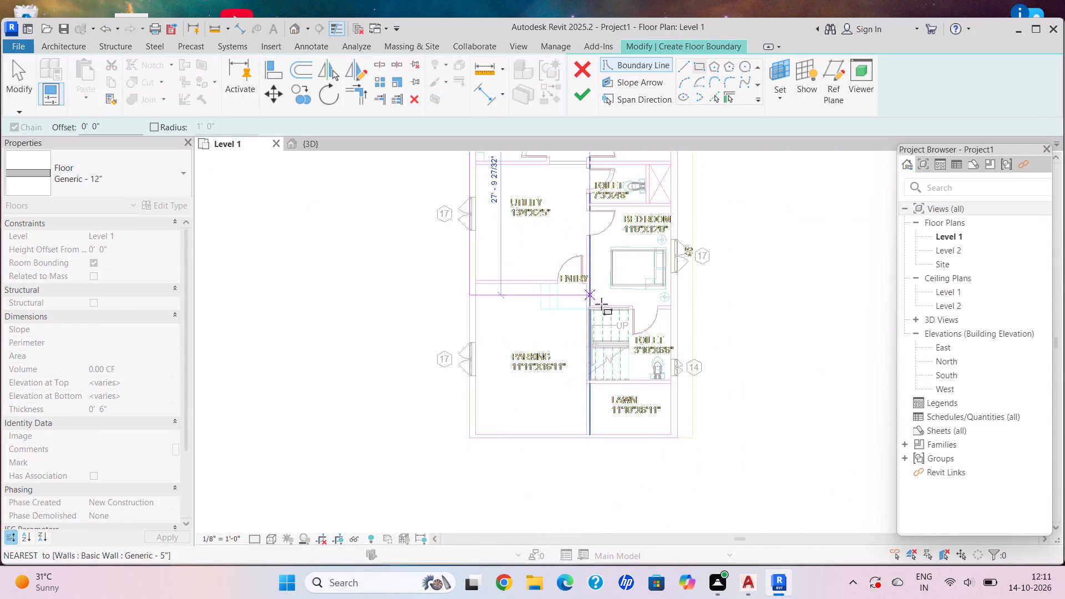
pyautogui.moveTo(689, 428); pyautogui.dragTo(676, 371, button='middle')
pyautogui.scroll(11, 676, 371)
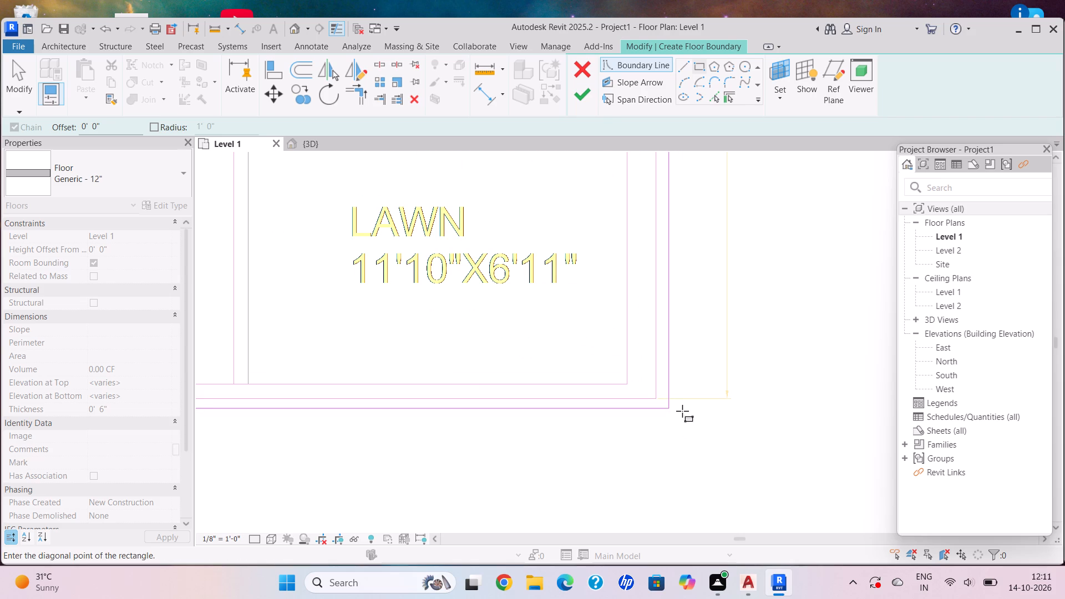
pyautogui.click(658, 400)
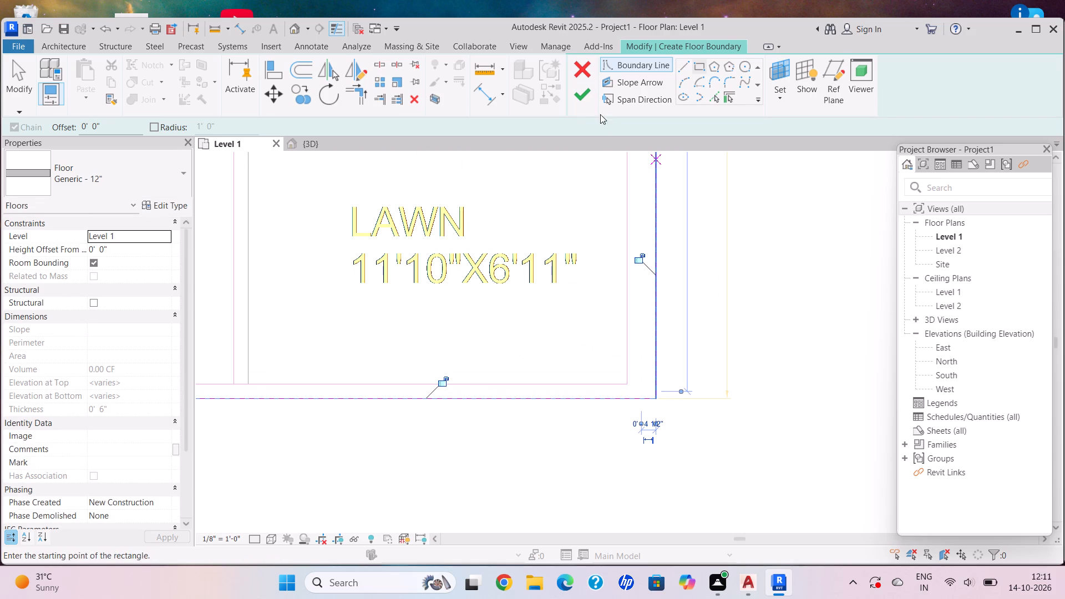
pyautogui.click(582, 101)
pyautogui.scroll(-9, 629, 318)
pyautogui.moveTo(633, 364); pyautogui.dragTo(635, 408, button='middle')
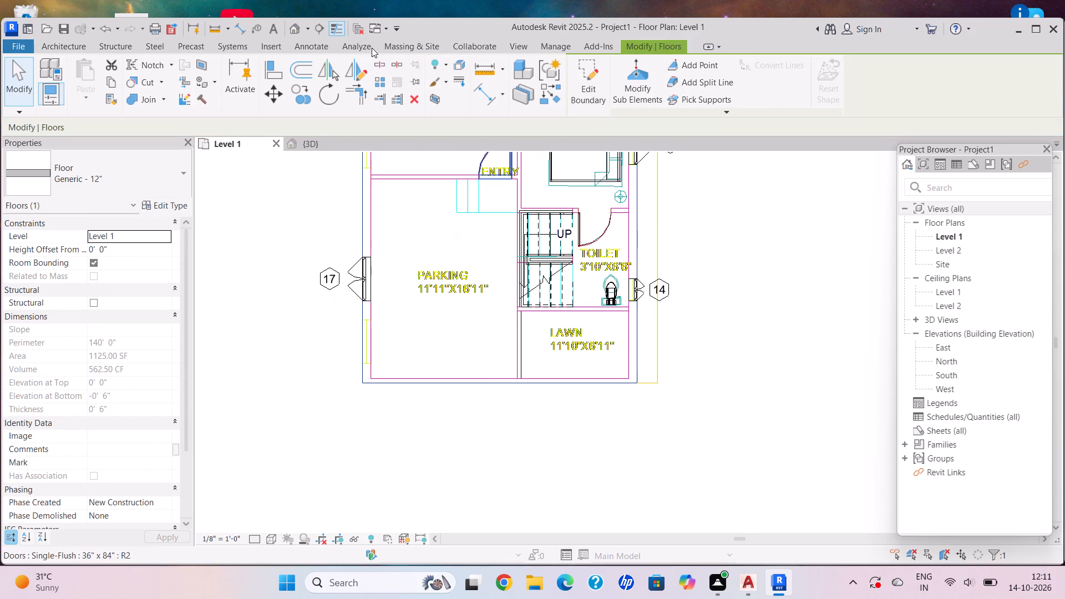
pyautogui.press('Escape')
# Open the South building elevation view.
pyautogui.scroll(-1, 595, 294)
pyautogui.moveTo(594, 297); pyautogui.dragTo(565, 383, button='middle')
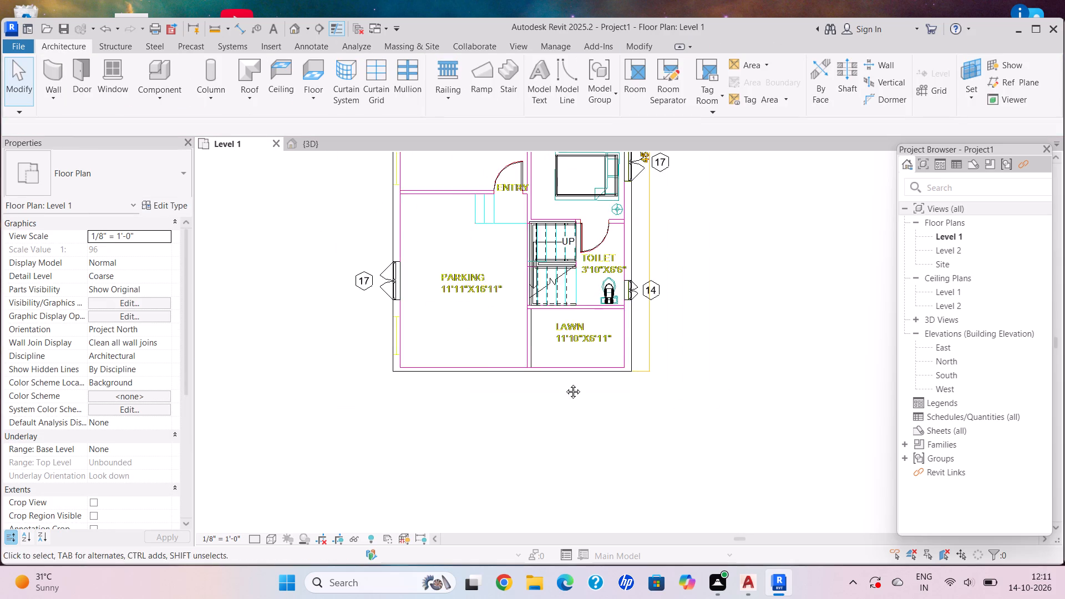
pyautogui.moveTo(565, 383); pyautogui.dragTo(560, 471, button='middle')
pyautogui.scroll(-2, 635, 277)
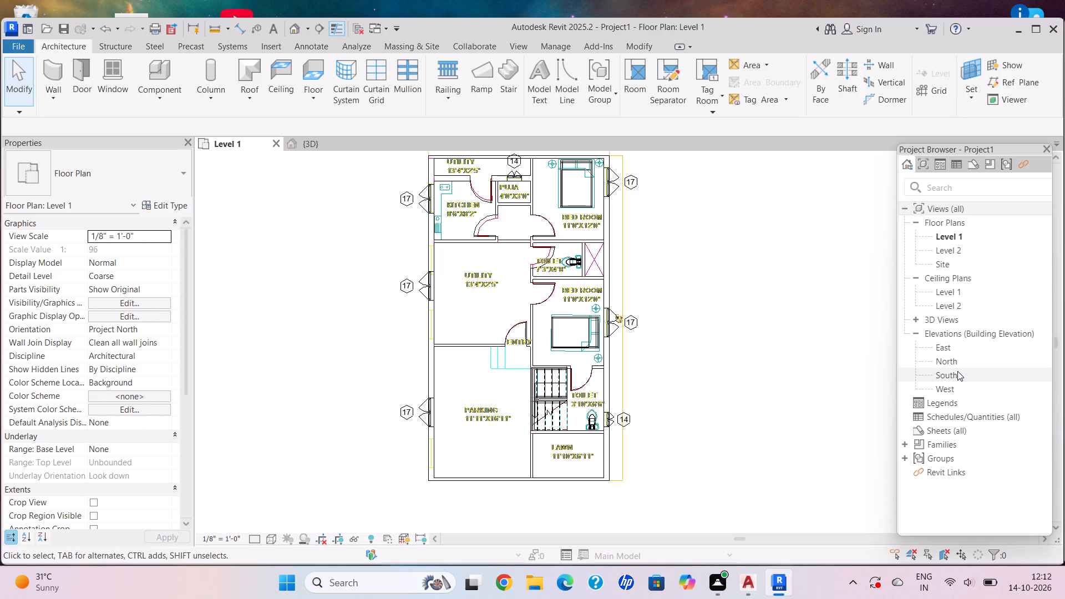
pyautogui.doubleClick(957, 371)
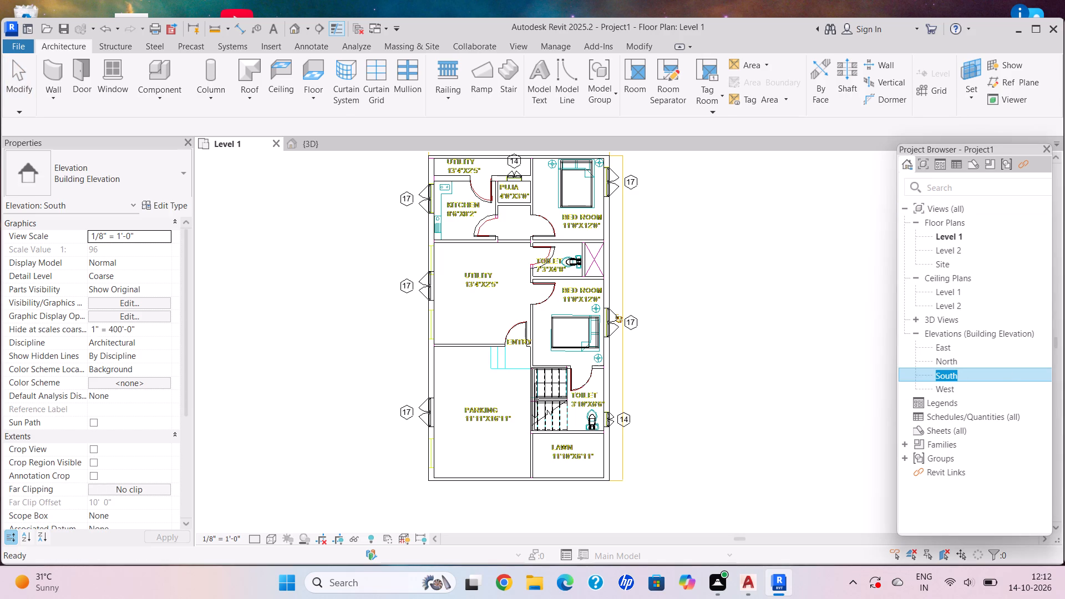
pyautogui.doubleClick(1015, 377)
pyautogui.press('Escape')
pyautogui.press('Escape')
pyautogui.doubleClick(1001, 377)
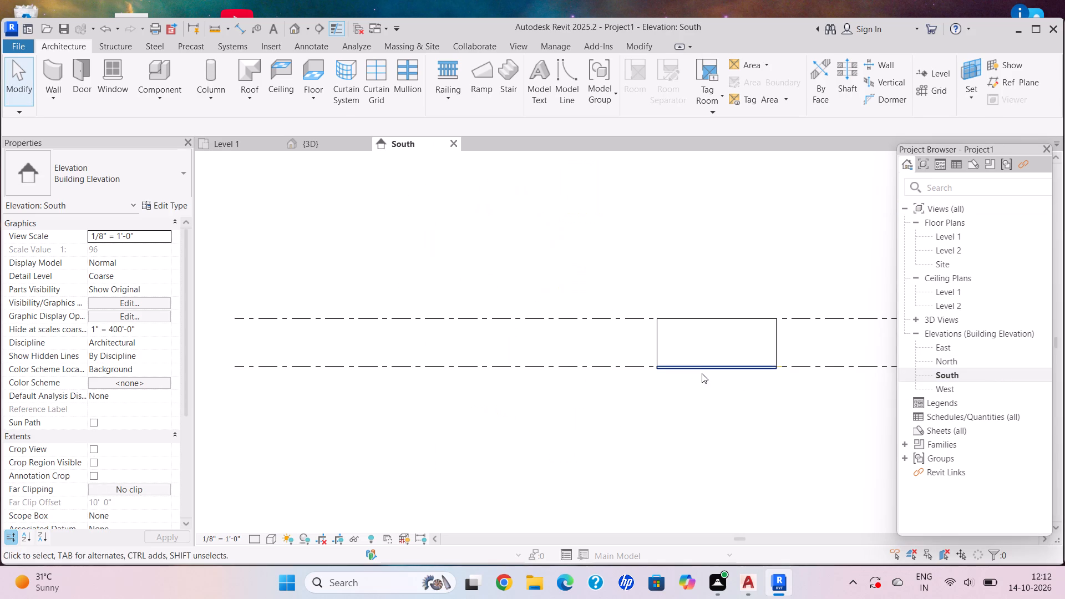
# Add four levels above Level 2 by picking each topmost level line in turn with a 10' offset.
pyautogui.moveTo(703, 373); pyautogui.dragTo(537, 382, button='middle')
pyautogui.scroll(3, 590, 379)
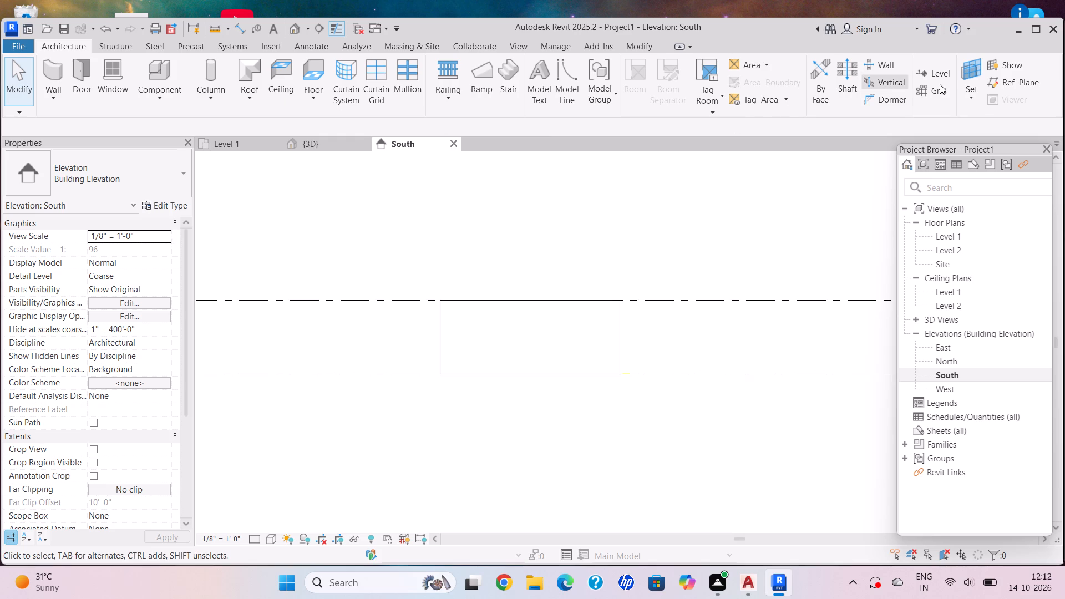
pyautogui.click(937, 74)
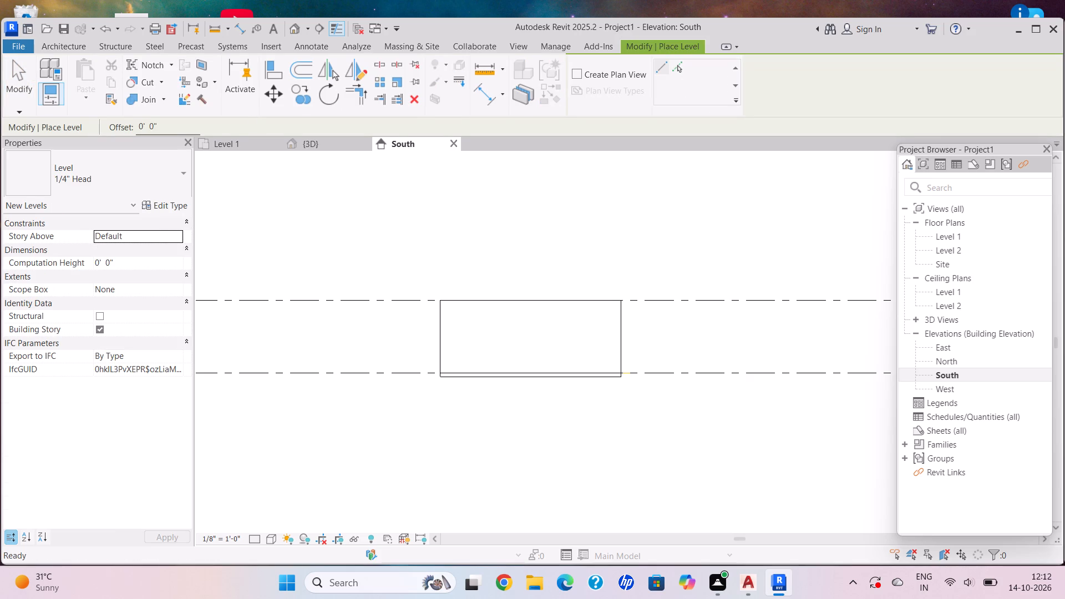
pyautogui.click(176, 134)
pyautogui.press('BackSpace')
pyautogui.press('BackSpace')
pyautogui.press('BackSpace')
pyautogui.press('BackSpace')
pyautogui.press('BackSpace')
pyautogui.press('BackSpace')
pyautogui.press('BackSpace')
pyautogui.press('BackSpace')
pyautogui.write("10'")
pyautogui.press('Return')
pyautogui.scroll(-6, 535, 276)
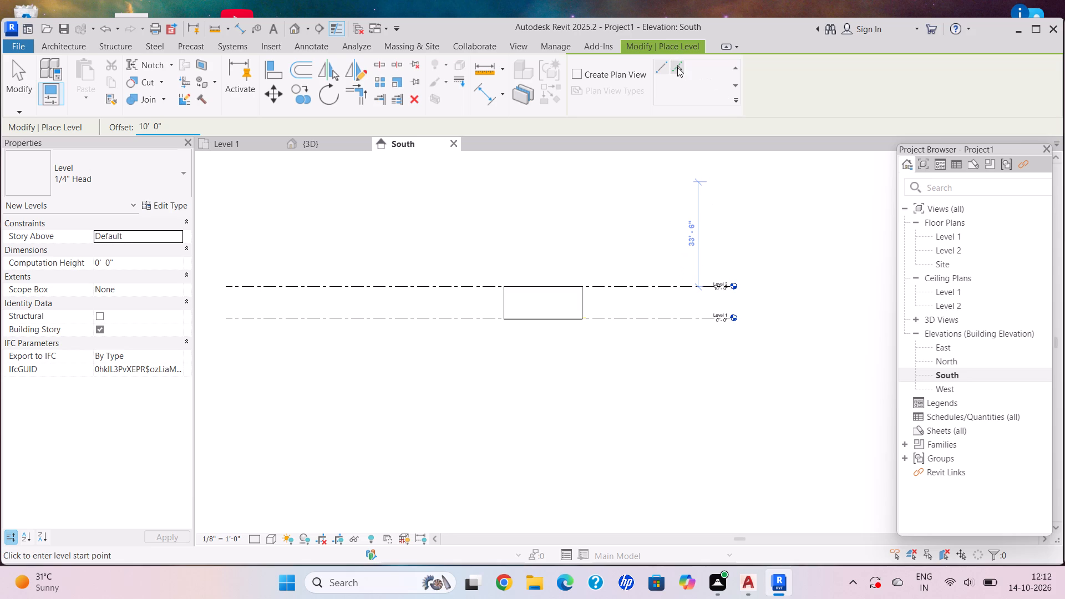
pyautogui.click(676, 67)
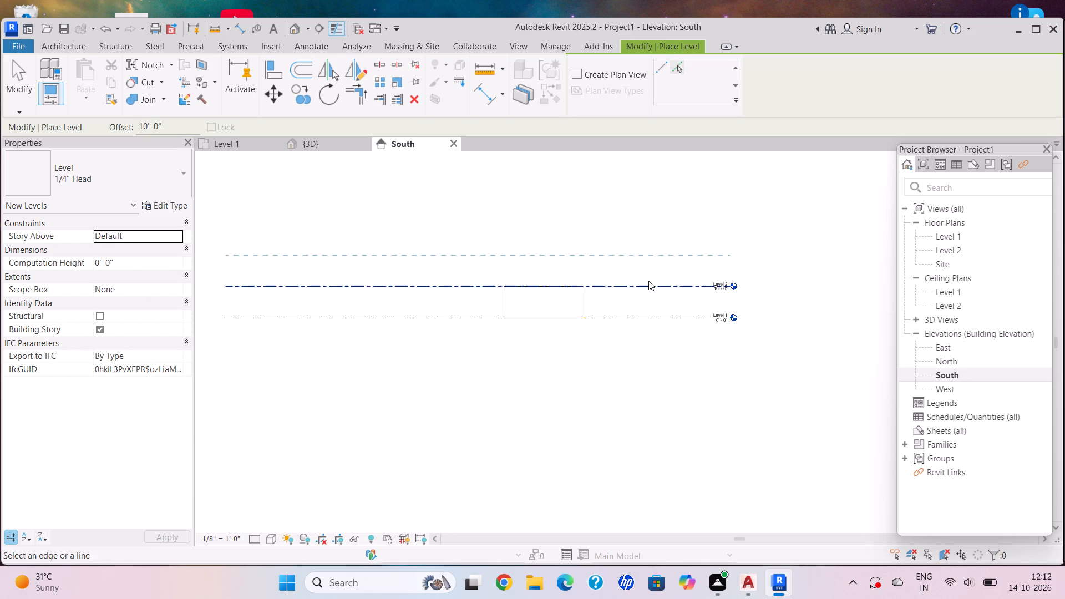
pyautogui.click(648, 281)
pyautogui.click(644, 254)
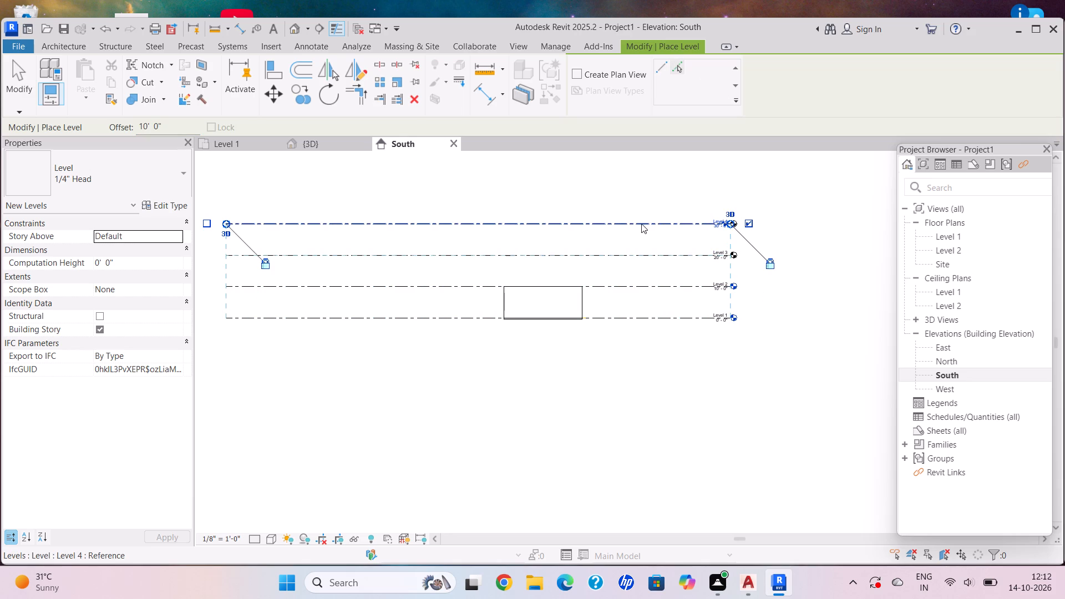
pyautogui.click(636, 220)
pyautogui.scroll(-1, 635, 216)
pyautogui.moveTo(635, 216); pyautogui.dragTo(667, 332, button='middle')
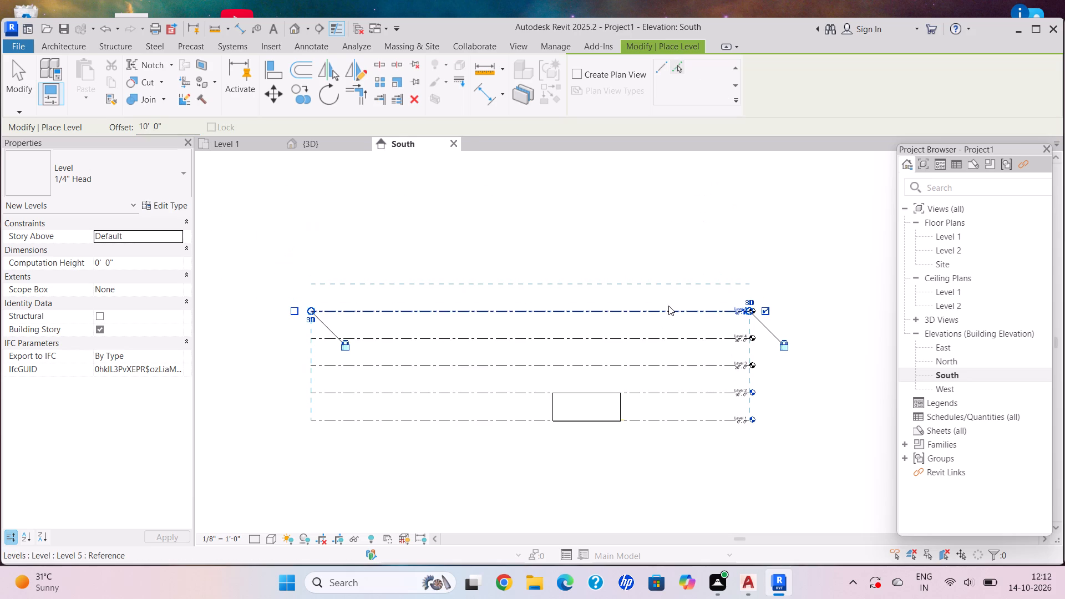
pyautogui.click(669, 306)
pyautogui.press('Escape')
pyautogui.moveTo(689, 368); pyautogui.dragTo(665, 316, button='middle')
pyautogui.scroll(-1, 662, 316)
pyautogui.scroll(9, 565, 413)
pyautogui.press('Escape')
# Select the ground storey's walls, openings, stair and furniture, copy them, and paste them aligned to Level 2, Level 3 and Level 4.
pyautogui.scroll(1, 656, 316)
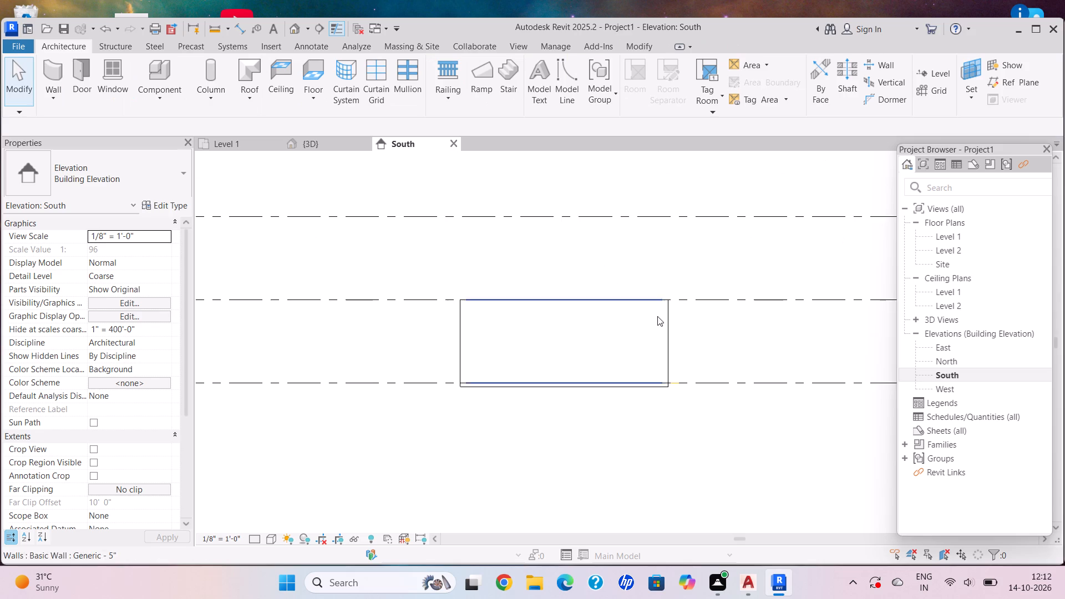
pyautogui.scroll(2, 657, 316)
pyautogui.moveTo(776, 328); pyautogui.dragTo(308, 318)
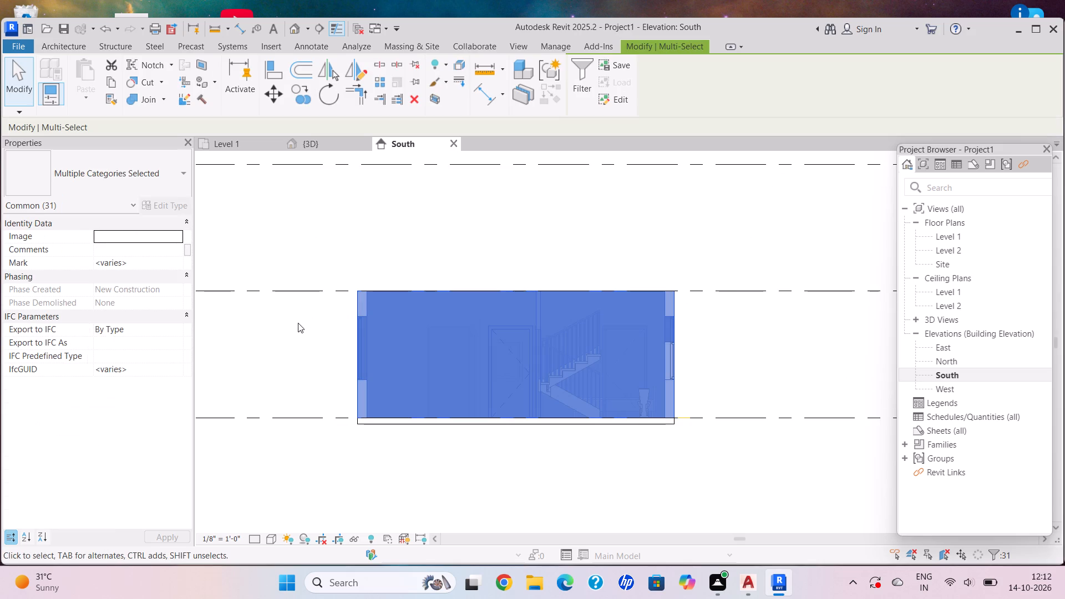
pyautogui.click(108, 78)
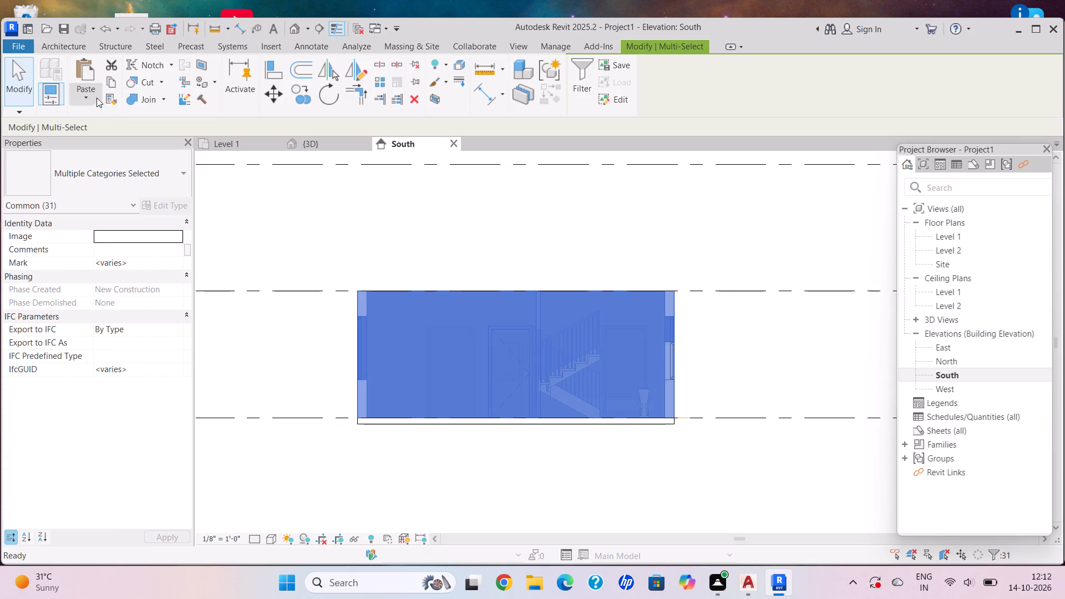
pyautogui.click(85, 97)
pyautogui.click(164, 149)
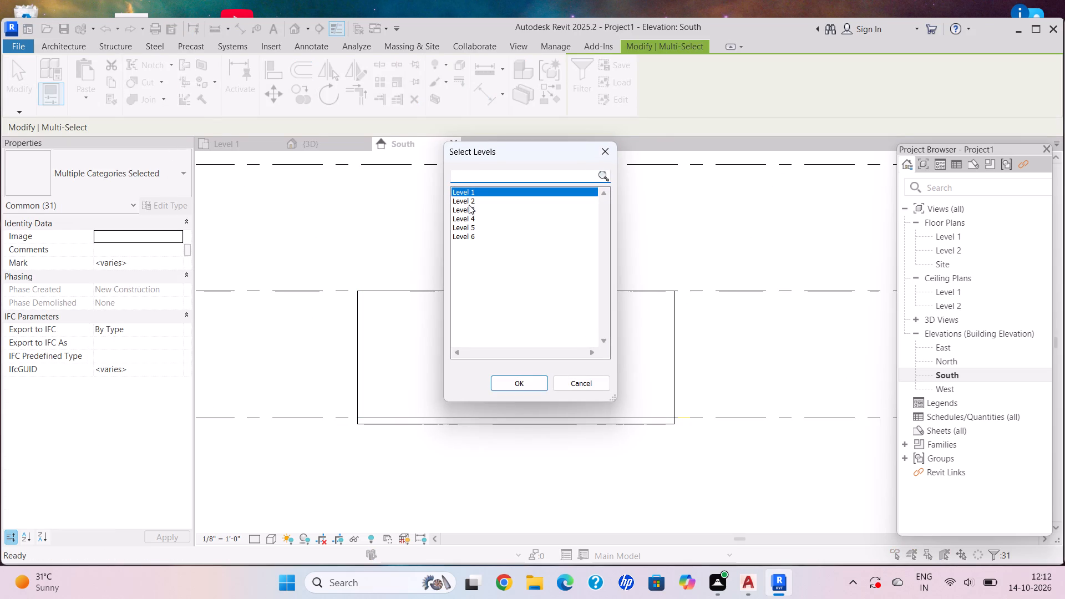
pyautogui.keyDown('ctrl'); pyautogui.click(467, 199); pyautogui.keyUp('ctrl')
pyautogui.keyDown('ctrl'); pyautogui.click(473, 206); pyautogui.keyUp('ctrl')
pyautogui.keyDown('ctrl'); pyautogui.click(478, 217); pyautogui.keyUp('ctrl')
pyautogui.click(514, 383)
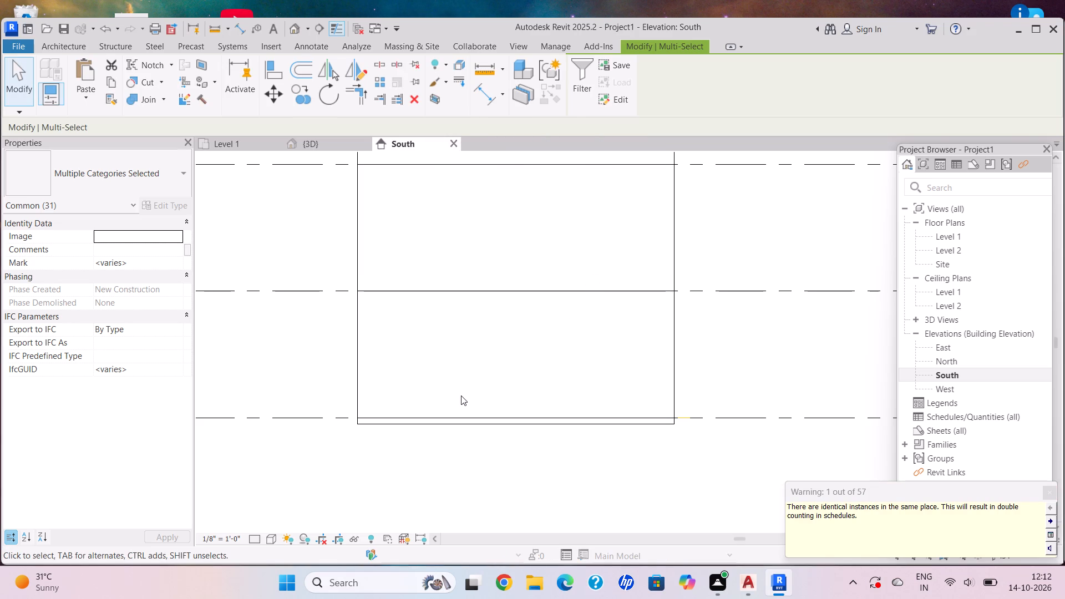
pyautogui.press('Escape')
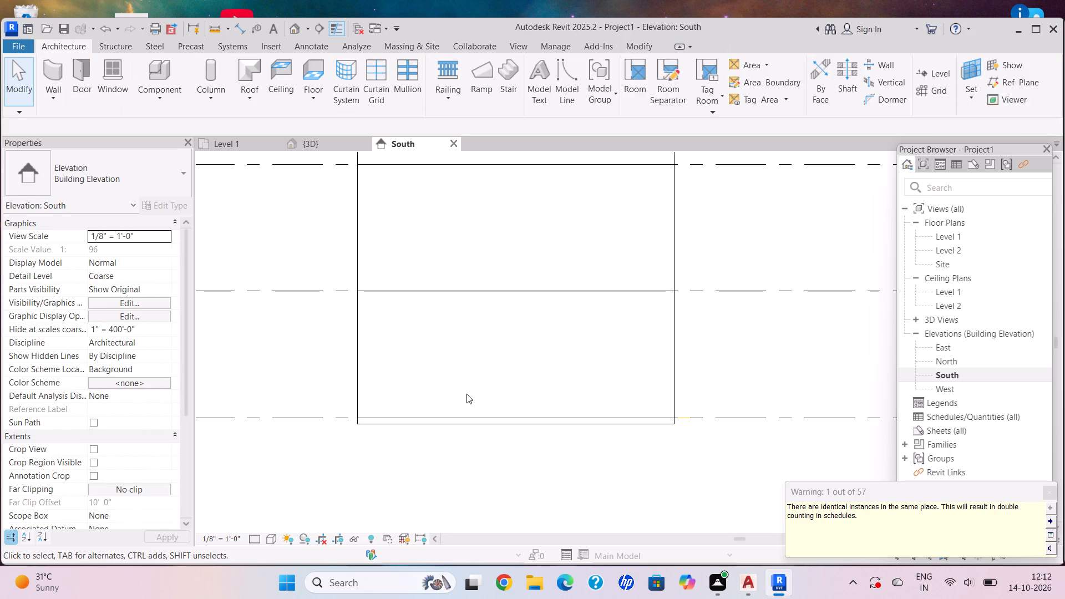
# Examine the stacked storeys against the level lines in the South elevation and in the default 3D view.
pyautogui.scroll(-12, 510, 380)
pyautogui.moveTo(492, 372); pyautogui.dragTo(409, 377, button='middle')
pyautogui.scroll(6, 484, 385)
pyautogui.moveTo(491, 419); pyautogui.dragTo(518, 430, button='middle')
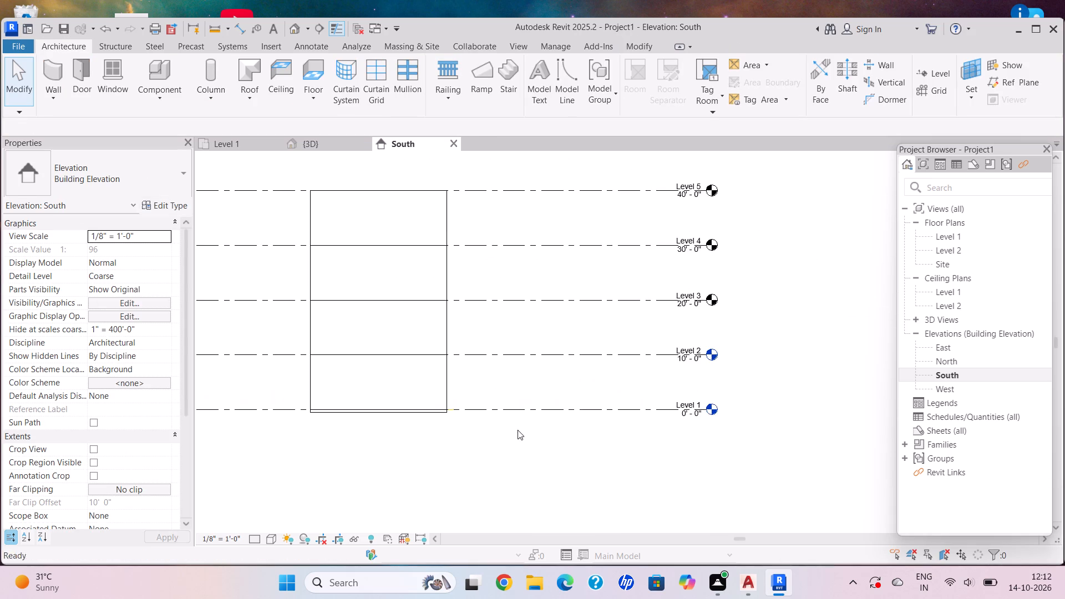
pyautogui.moveTo(388, 439); pyautogui.dragTo(414, 450, button='middle')
pyautogui.scroll(1, 414, 450)
pyautogui.press('Escape')
pyautogui.moveTo(429, 372); pyautogui.dragTo(450, 378, button='middle')
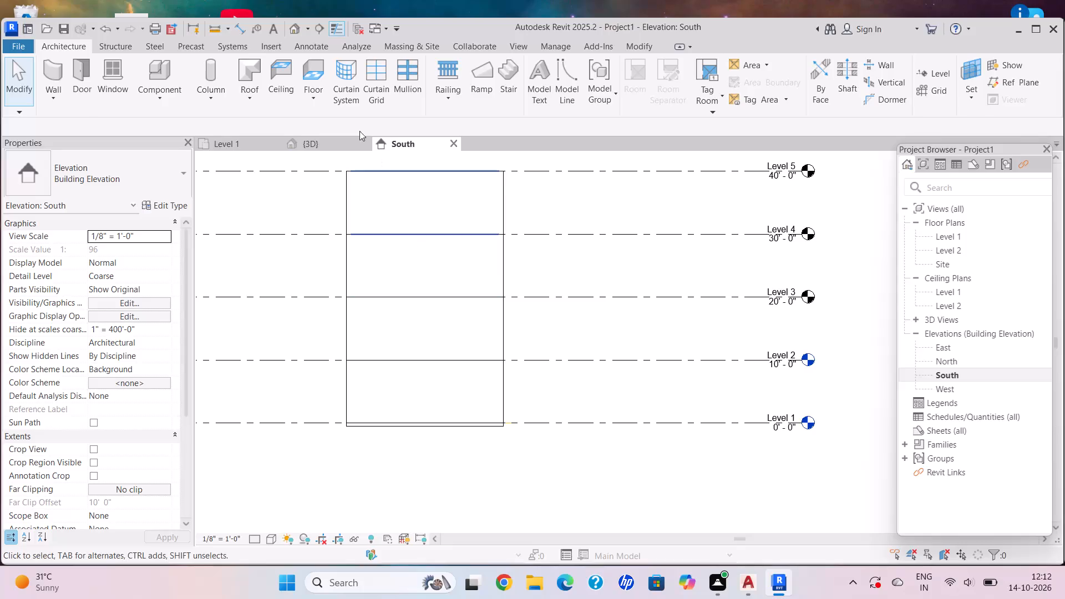
pyautogui.scroll(-1, 377, 337)
pyautogui.moveTo(380, 338); pyautogui.dragTo(391, 296, button='middle')
pyautogui.scroll(-1, 390, 326)
pyautogui.moveTo(385, 323); pyautogui.dragTo(397, 326, button='middle')
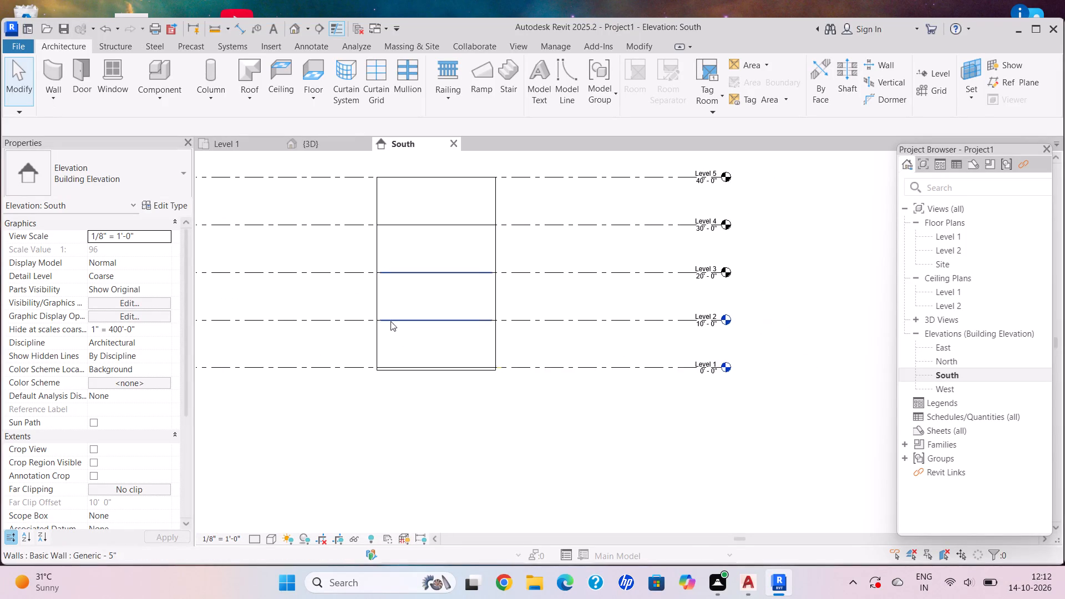
pyautogui.scroll(3, 388, 319)
pyautogui.click(334, 146)
pyautogui.scroll(-1, 616, 332)
pyautogui.moveTo(616, 337); pyautogui.dragTo(596, 383, button='middle')
pyautogui.scroll(2, 640, 348)
# Start another architectural floor and set the Generic - 12" type's structure layer thickness to 6".
pyautogui.click(307, 100)
pyautogui.click(354, 124)
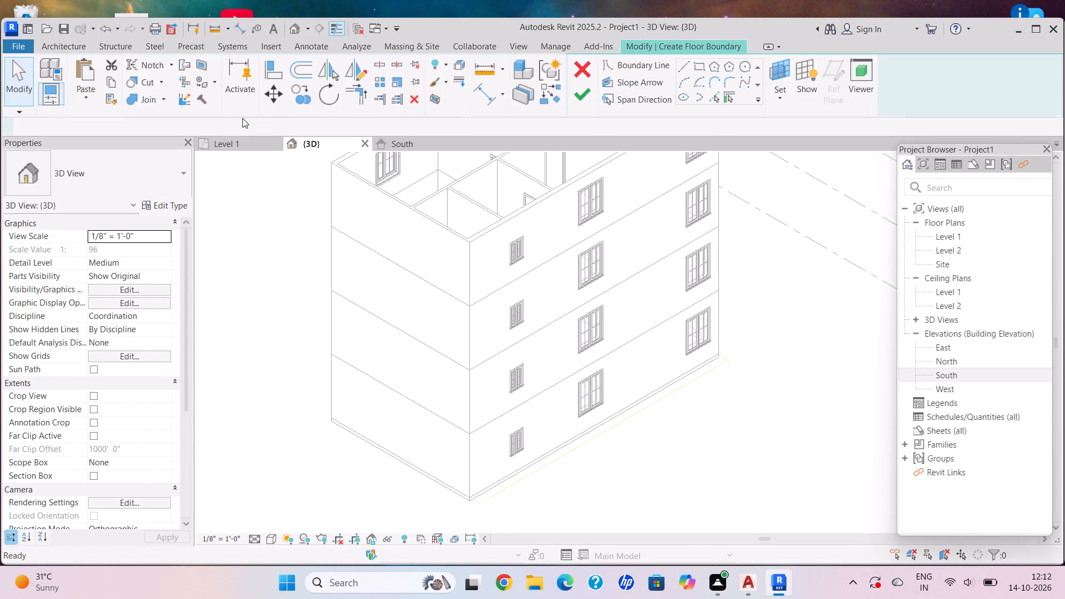
pyautogui.click(178, 203)
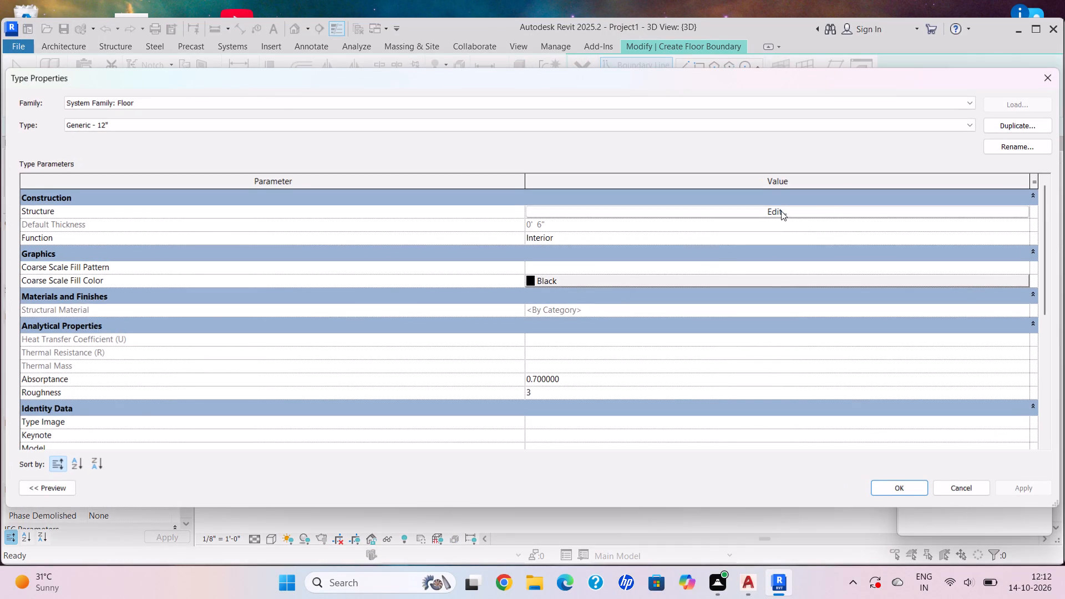
pyautogui.click(778, 211)
pyautogui.click(504, 204)
pyautogui.press('BackSpace')
pyautogui.press('BackSpace')
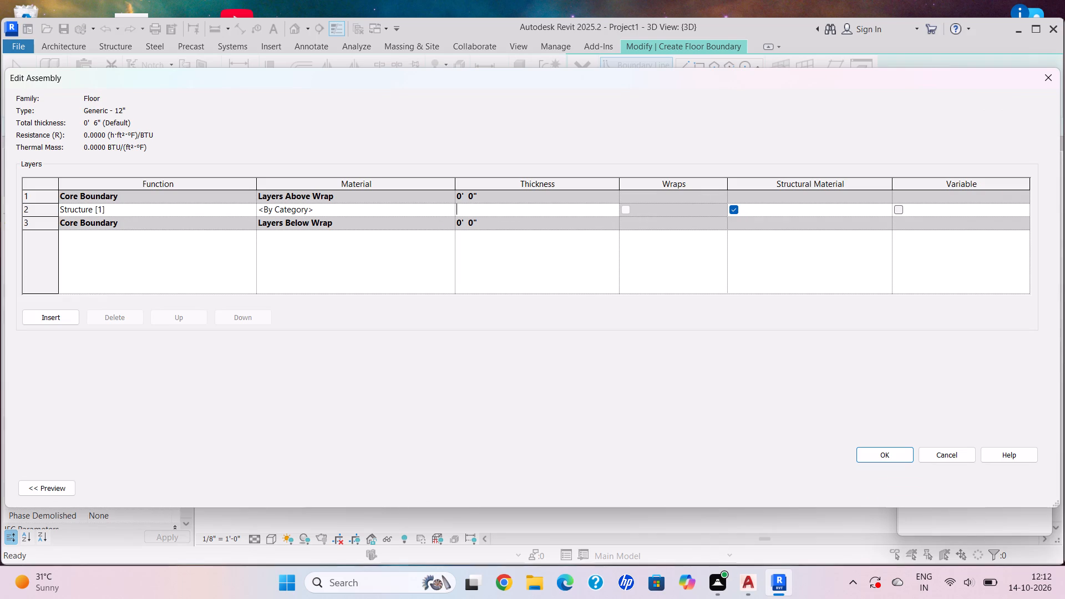
pyautogui.press('6')
pyautogui.hotkey('shift', '"')
pyautogui.press('Return')
pyautogui.click(884, 458)
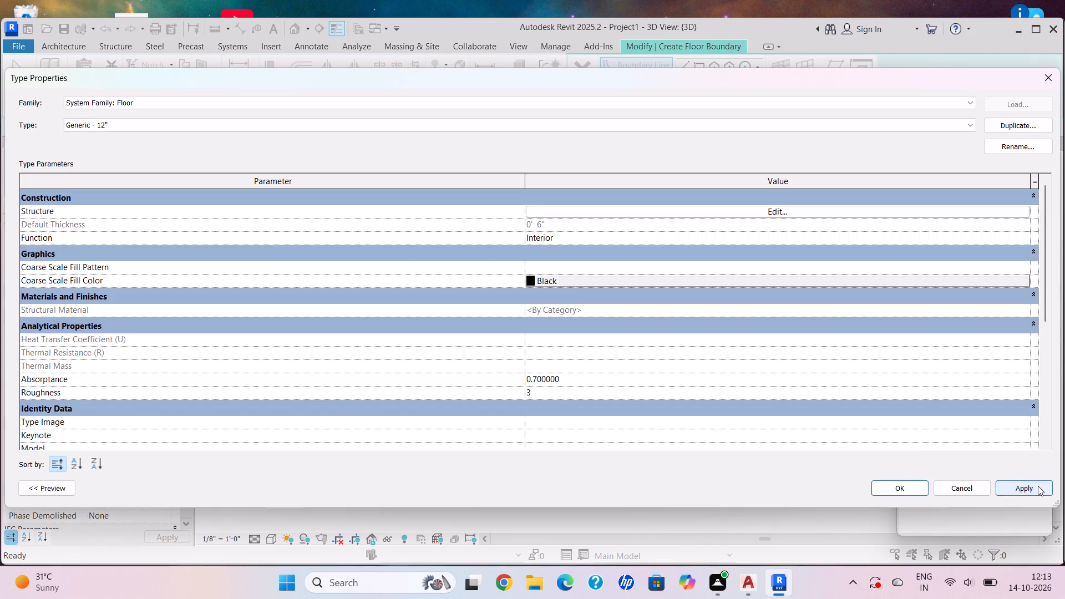
pyautogui.click(1038, 486)
pyautogui.click(890, 486)
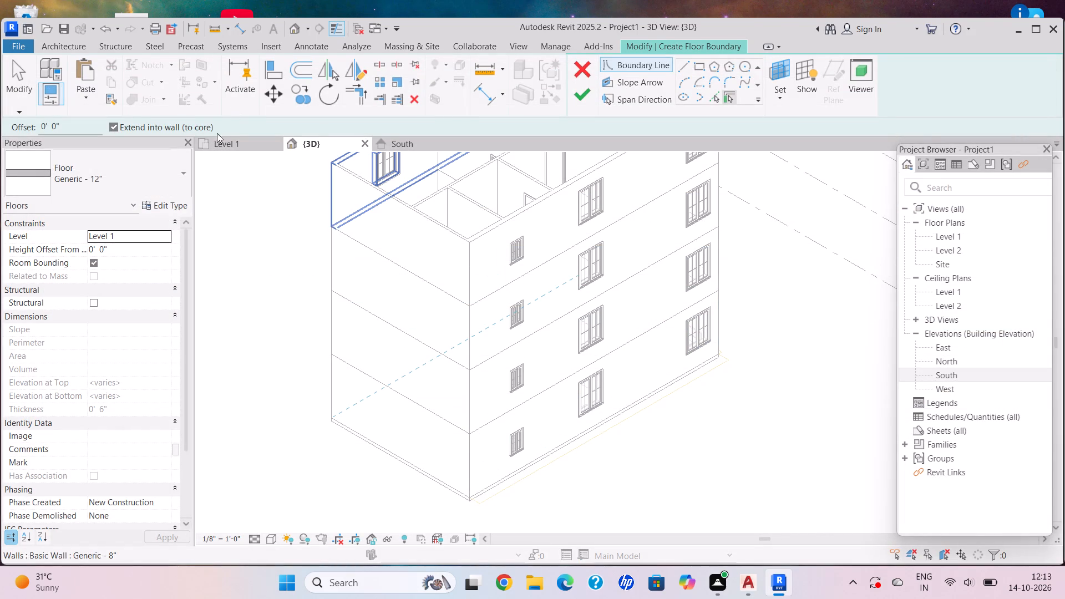
# Sketch the floor boundary in the Level 1 plan as a rectangle offset 2' outside the building's outer wall corners and finish the floor.
pyautogui.click(231, 137)
pyautogui.scroll(-2, 384, 193)
pyautogui.moveTo(390, 268); pyautogui.dragTo(385, 289, button='middle')
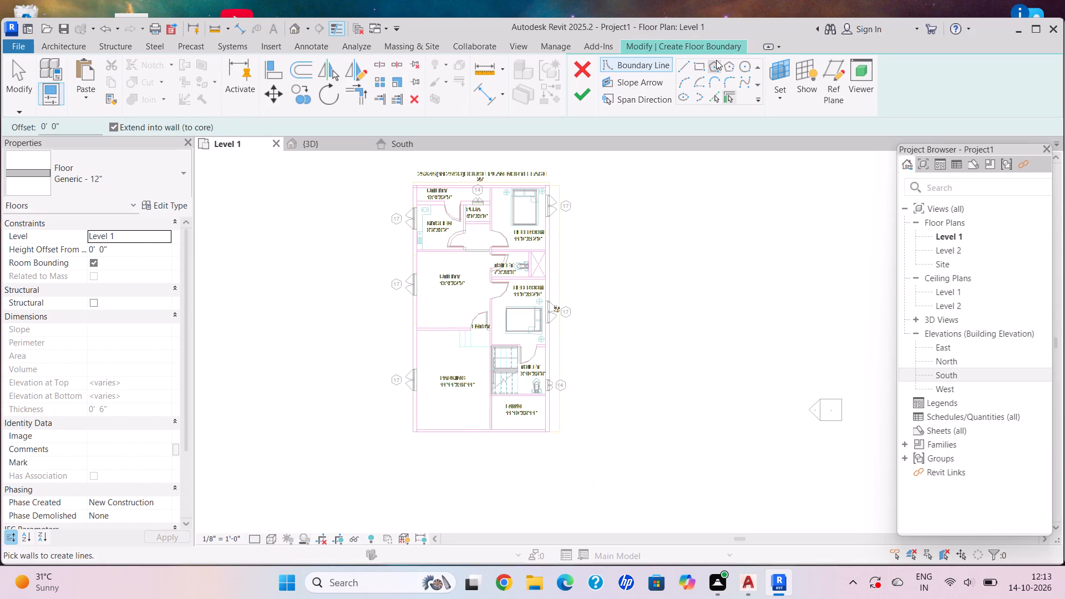
pyautogui.click(702, 60)
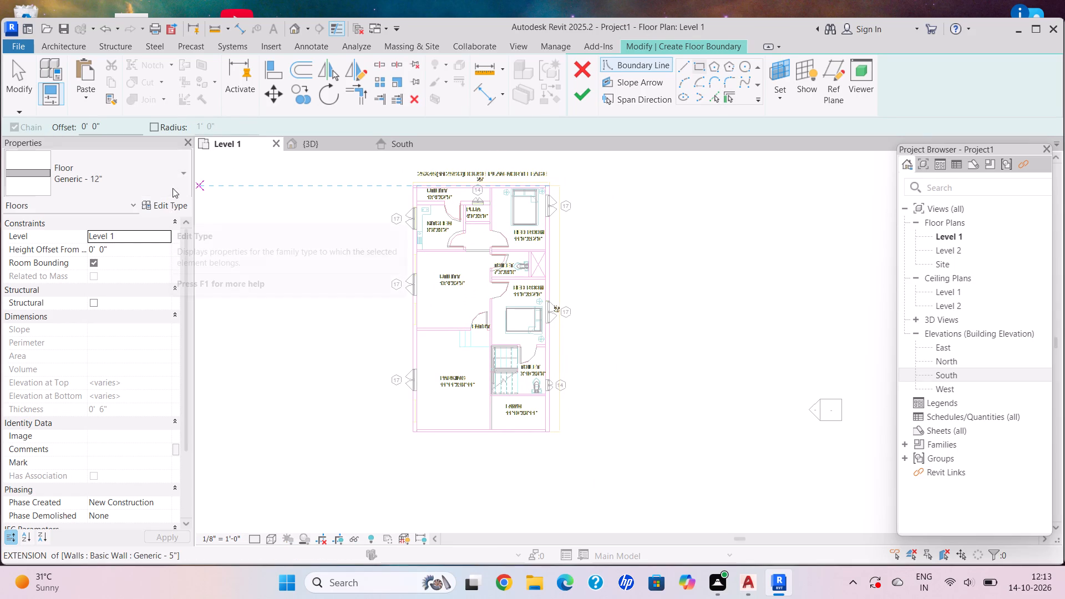
pyautogui.click(106, 130)
pyautogui.press('BackSpace')
pyautogui.press('BackSpace')
pyautogui.press('BackSpace')
pyautogui.press('BackSpace')
pyautogui.press('BackSpace')
pyautogui.press('BackSpace')
pyautogui.press('BackSpace')
pyautogui.press('BackSpace')
pyautogui.press('BackSpace')
pyautogui.press('BackSpace')
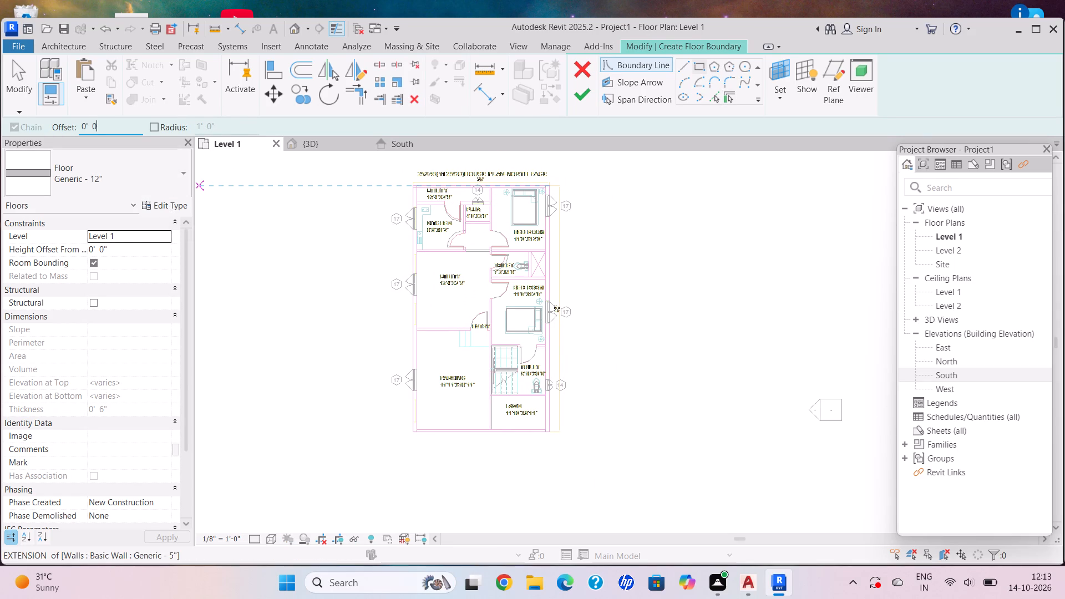
pyautogui.write("2'")
pyautogui.press('Return')
pyautogui.scroll(10, 402, 180)
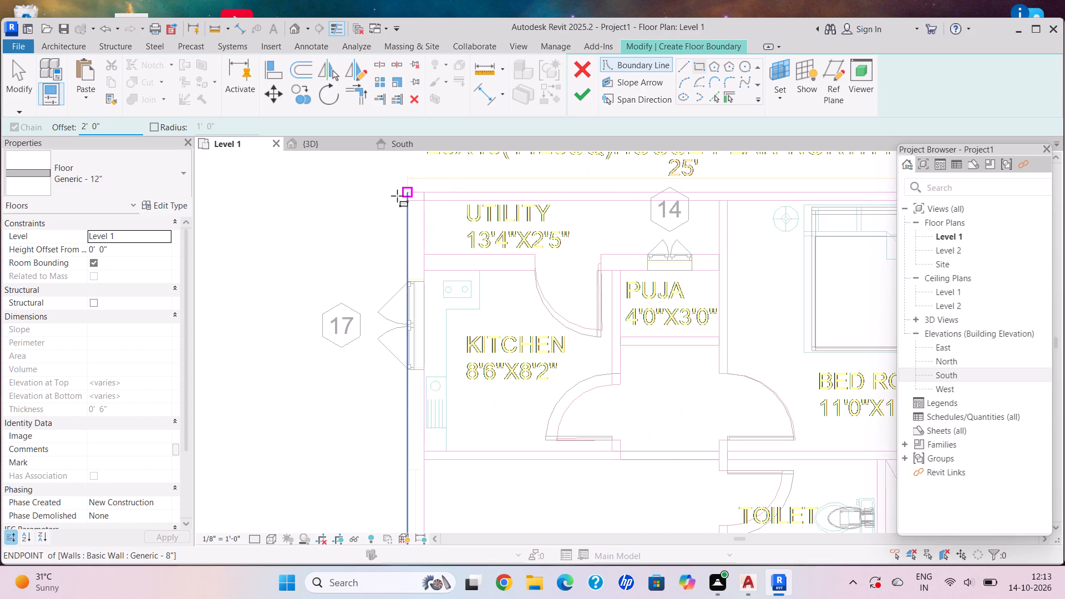
pyautogui.scroll(7, 398, 197)
pyautogui.click(422, 184)
pyautogui.scroll(-4, 670, 395)
pyautogui.moveTo(671, 398); pyautogui.dragTo(530, 267, button='middle')
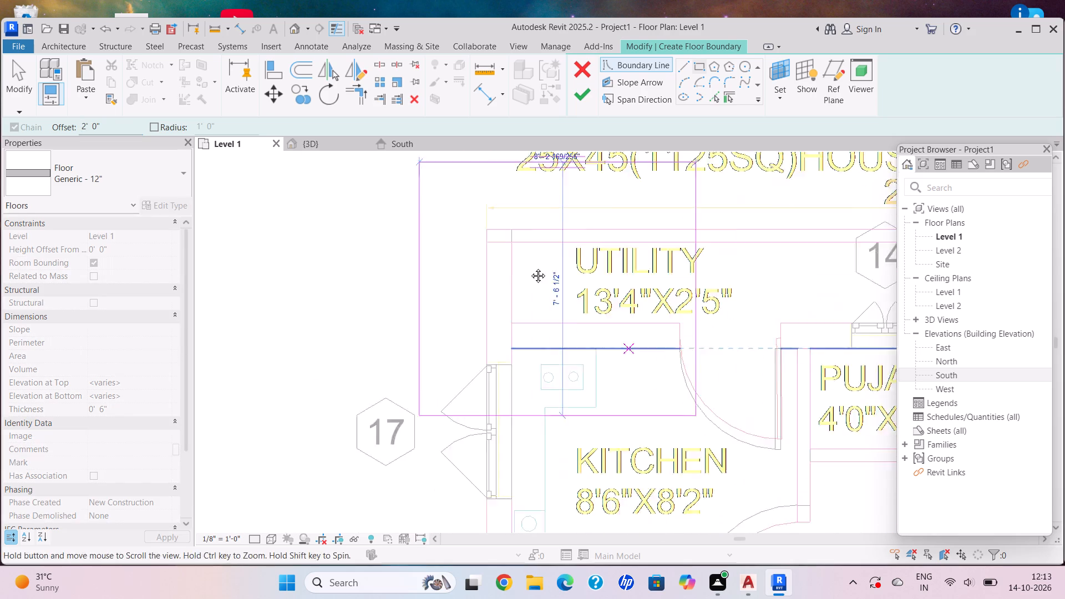
pyautogui.moveTo(530, 267); pyautogui.dragTo(495, 232, button='middle')
pyautogui.scroll(-3, 530, 267)
pyautogui.moveTo(676, 409); pyautogui.dragTo(490, 133, button='middle')
pyautogui.moveTo(678, 384); pyautogui.dragTo(592, 221, button='middle')
pyautogui.scroll(-1, 584, 190)
pyautogui.moveTo(658, 377); pyautogui.dragTo(620, 223, button='middle')
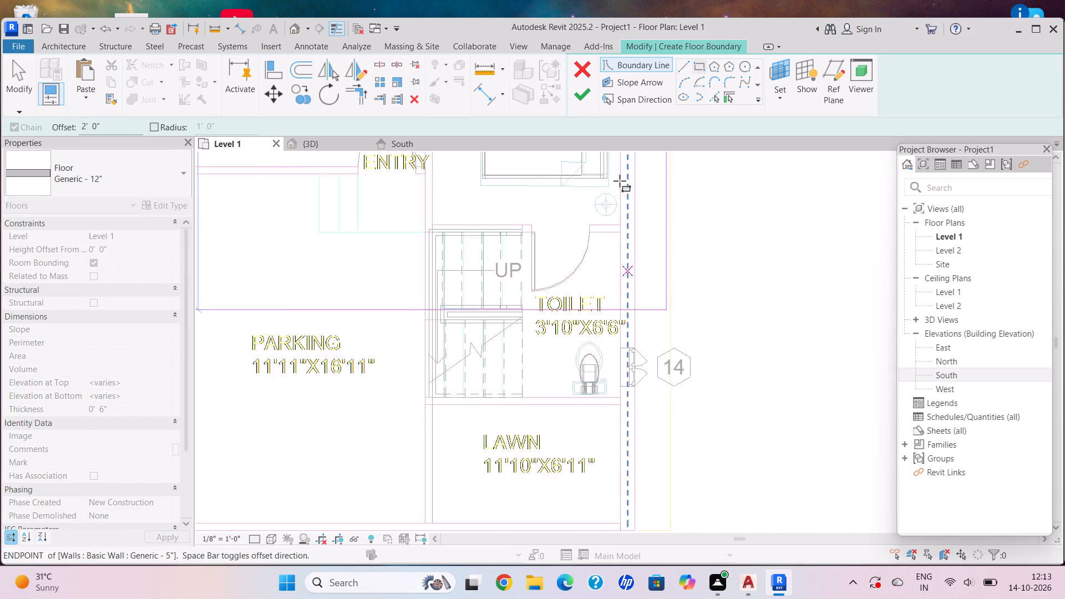
pyautogui.moveTo(598, 408); pyautogui.dragTo(601, 249, button='middle')
pyautogui.scroll(7, 620, 327)
pyautogui.scroll(6, 679, 302)
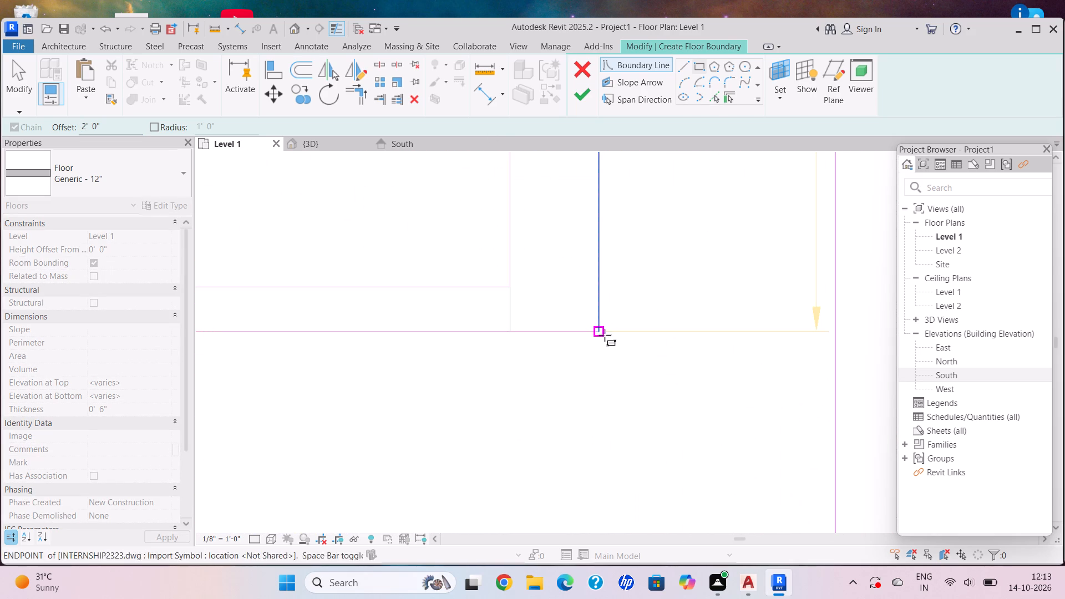
pyautogui.click(600, 333)
pyautogui.click(589, 95)
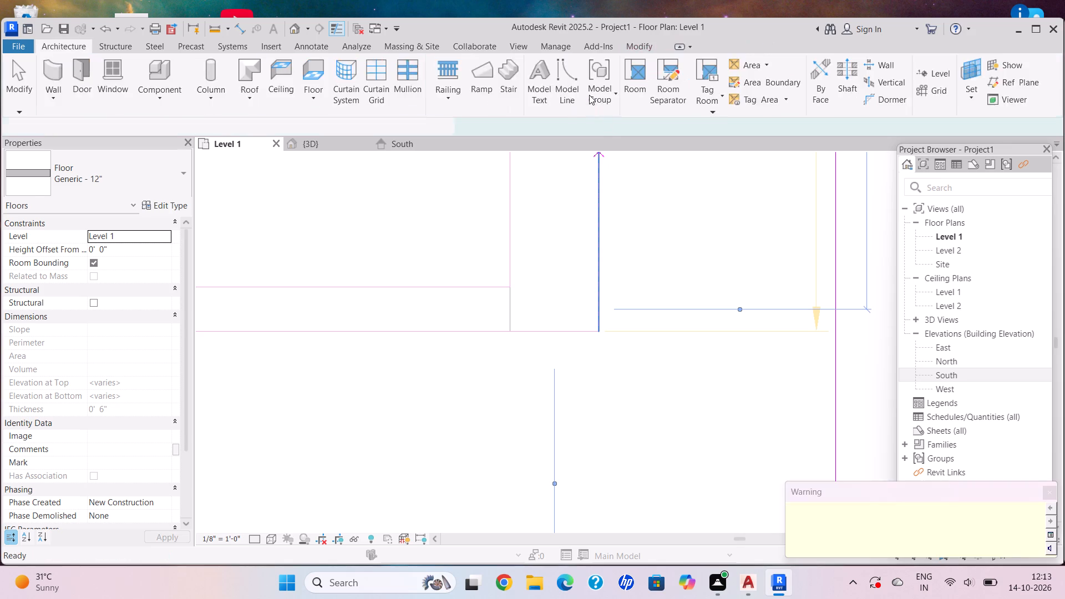
# In the 3D view, set the new floor's level to Level 2.
pyautogui.click(302, 145)
pyautogui.scroll(3, 512, 403)
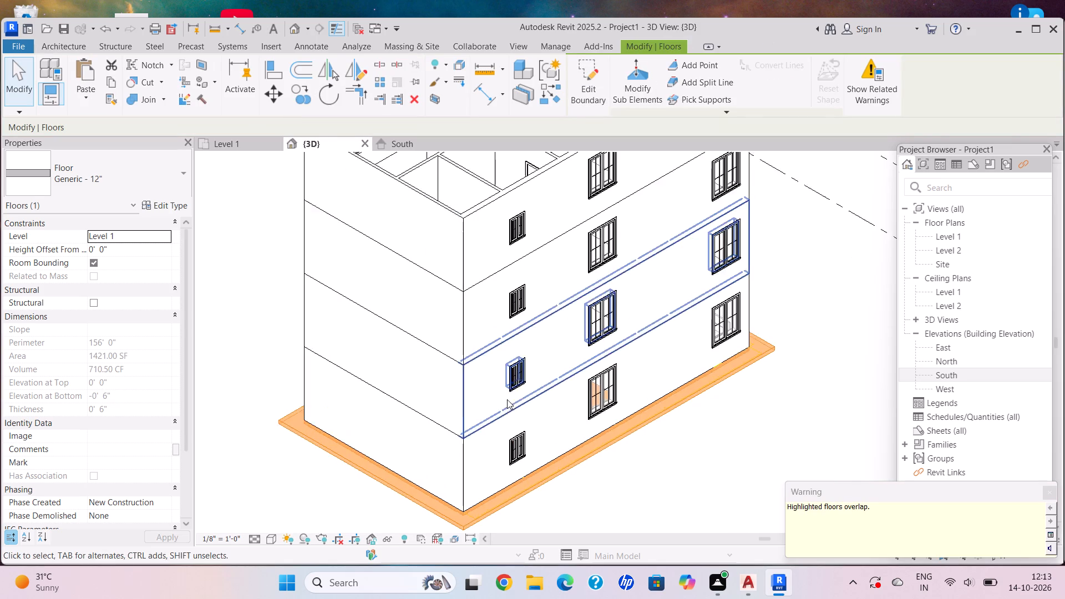
pyautogui.click(164, 233)
pyautogui.click(141, 261)
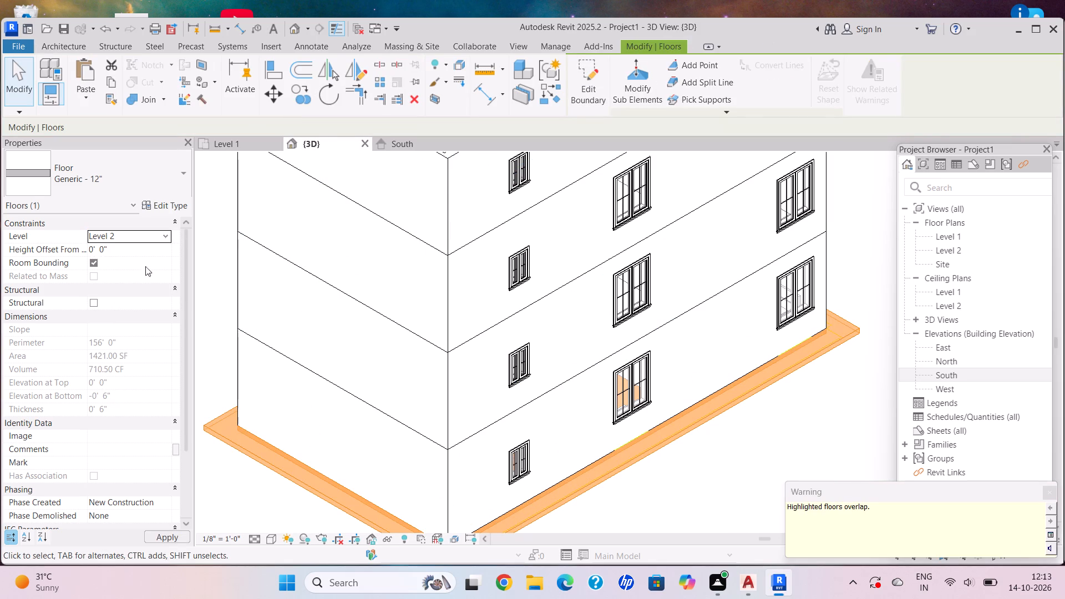
pyautogui.moveTo(570, 384); pyautogui.dragTo(563, 358, button='middle')
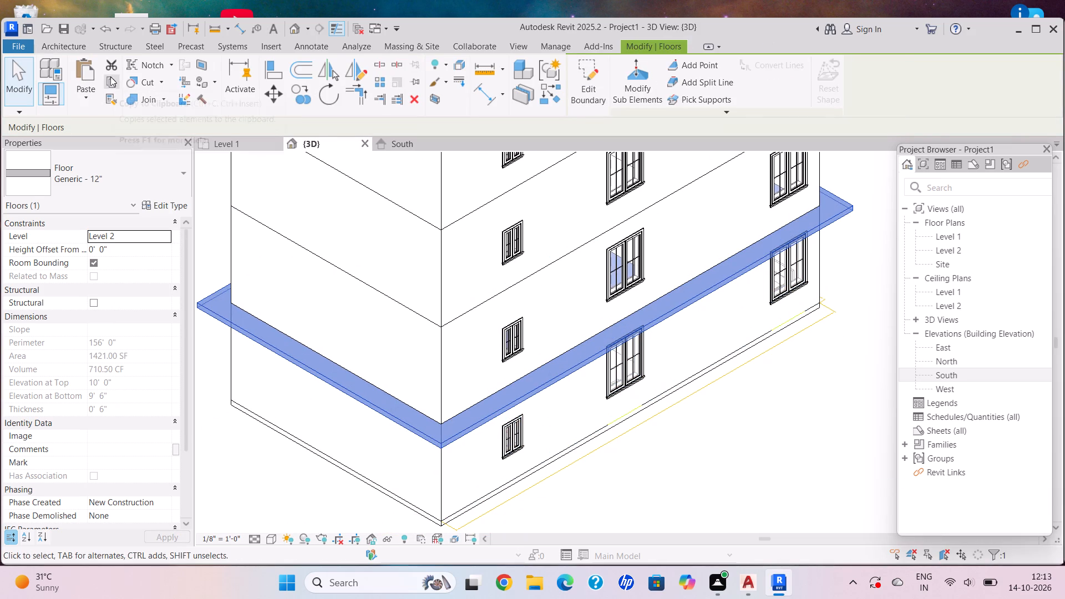
# Copy the Level 2 floor and paste it aligned to Level 2, Level 3, Level 4 and Level 5.
pyautogui.click(110, 77)
pyautogui.click(92, 101)
pyautogui.click(163, 151)
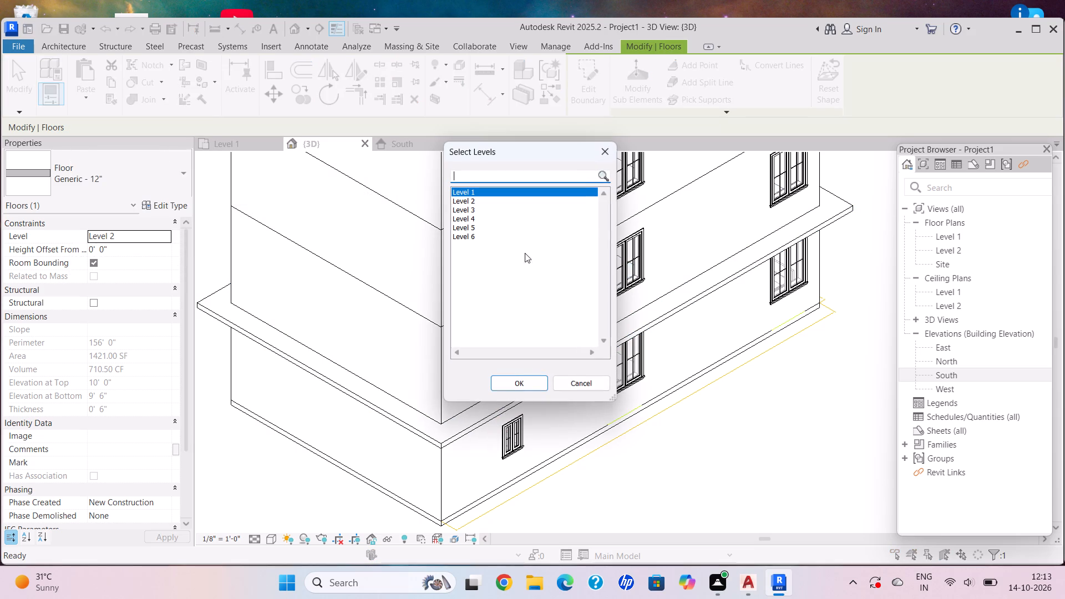
pyautogui.click(480, 205)
pyautogui.keyDown('ctrl'); pyautogui.click(477, 210); pyautogui.keyUp('ctrl')
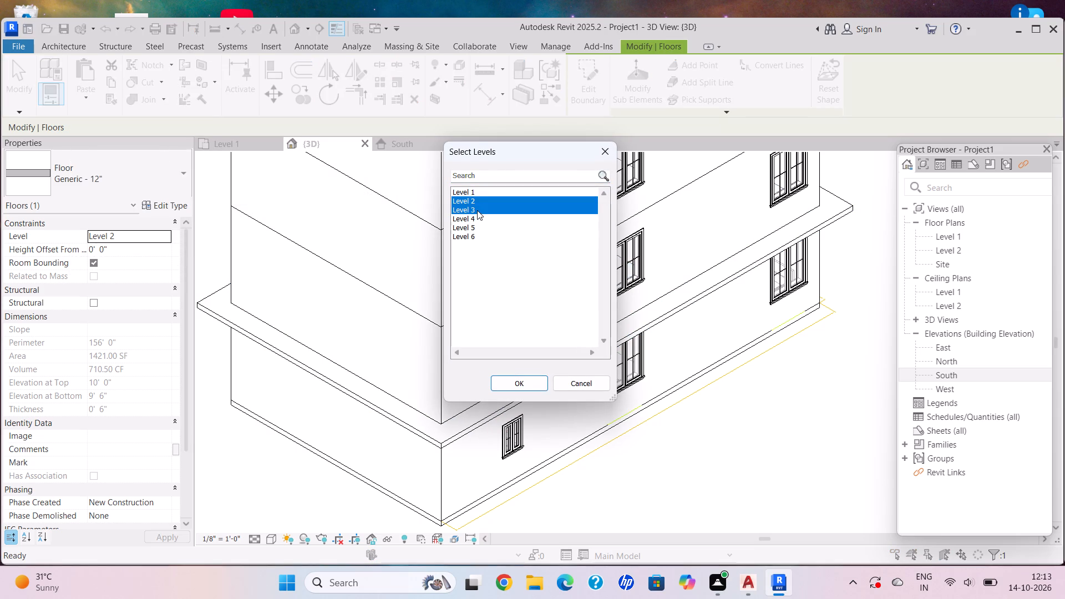
pyautogui.keyDown('ctrl'); pyautogui.click(478, 217); pyautogui.keyUp('ctrl')
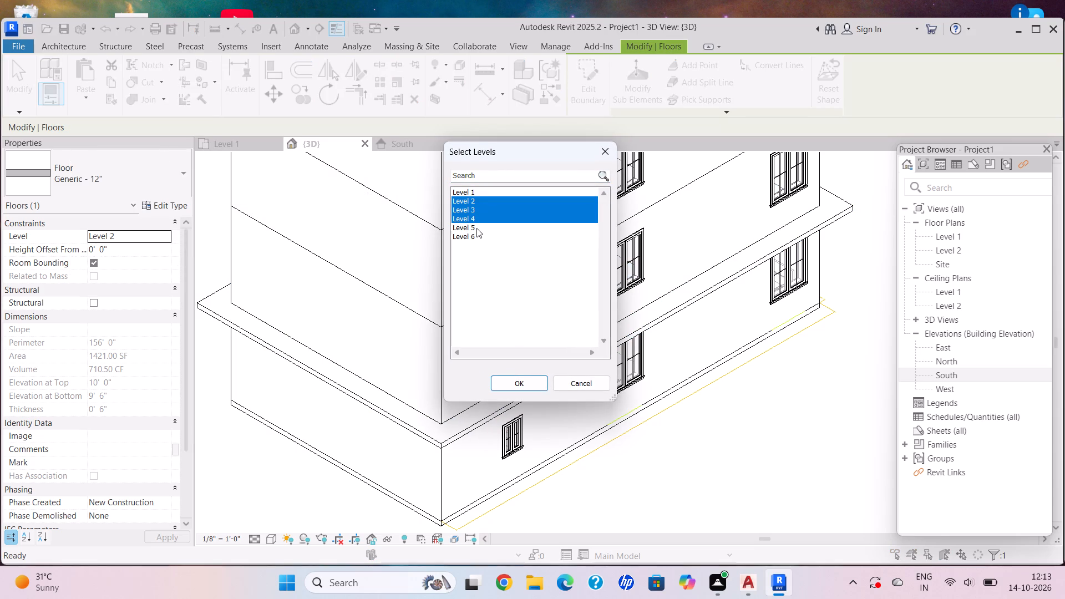
pyautogui.keyDown('ctrl'); pyautogui.click(476, 228); pyautogui.keyUp('ctrl')
pyautogui.click(523, 387)
pyautogui.scroll(-6, 531, 394)
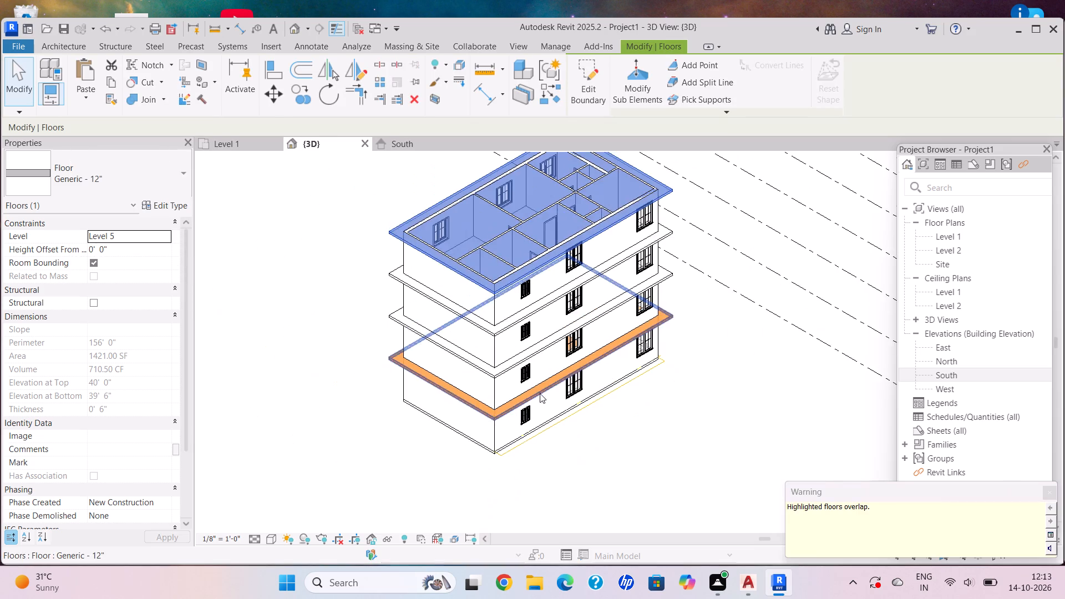
pyautogui.scroll(6, 533, 358)
pyautogui.press('Escape')
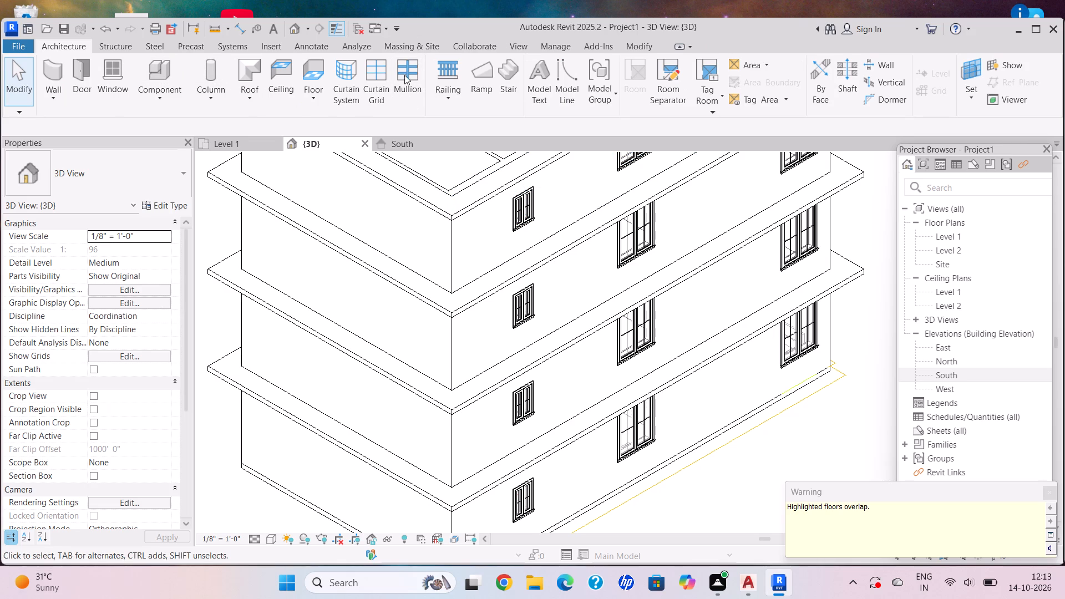
# Sketch a Handrail - Rectangular railing path in the Level 1 plan as a rectangle offset 2' outside the outer wall corners, and finish it.
pyautogui.click(445, 99)
pyautogui.click(484, 120)
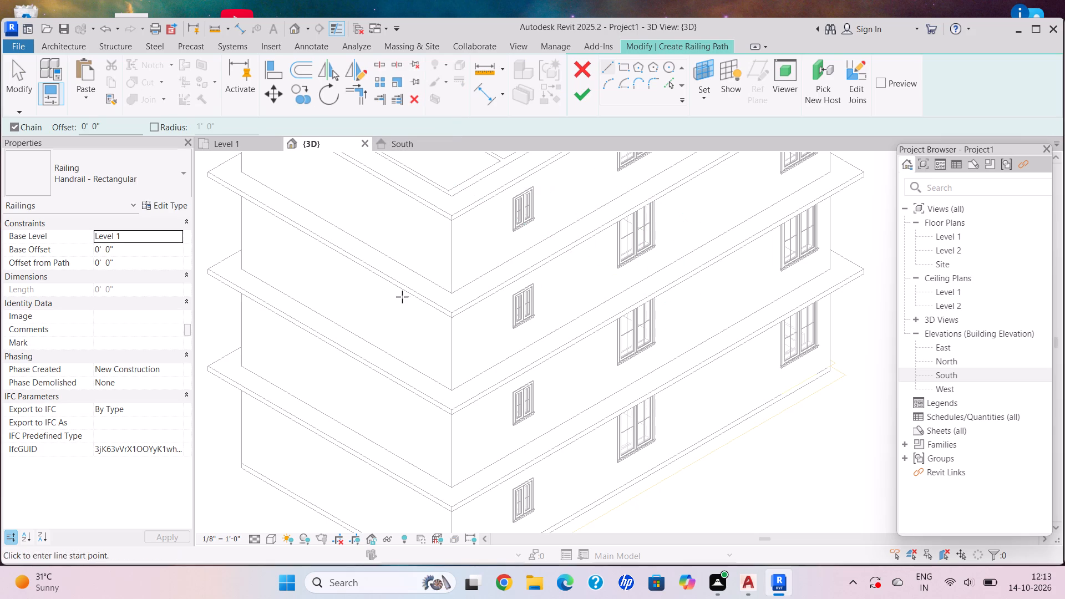
pyautogui.click(237, 141)
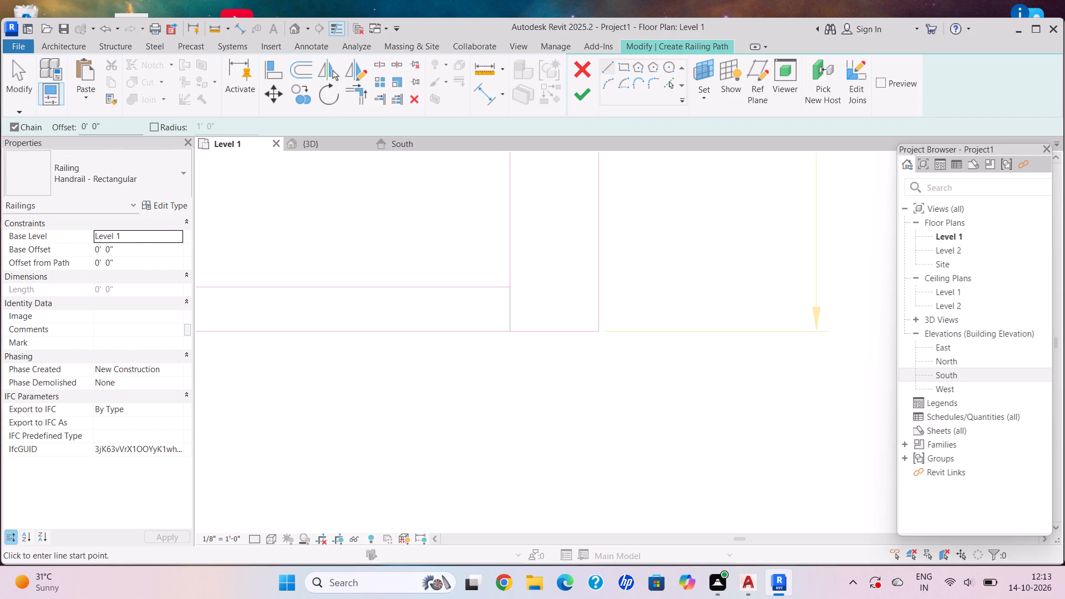
pyautogui.click(618, 63)
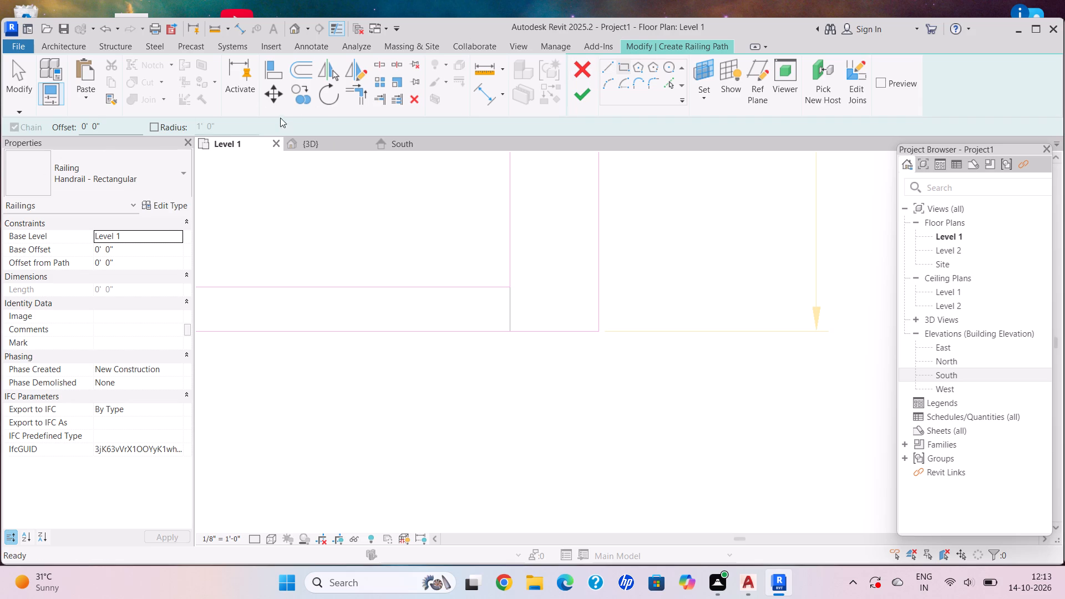
pyautogui.click(128, 129)
pyautogui.press('BackSpace')
pyautogui.press('BackSpace')
pyautogui.press('BackSpace')
pyautogui.press('BackSpace')
pyautogui.press('BackSpace')
pyautogui.press('BackSpace')
pyautogui.press('BackSpace')
pyautogui.press('BackSpace')
pyautogui.press('BackSpace')
pyautogui.write("2'")
pyautogui.press('Return')
pyautogui.scroll(-20, 454, 313)
pyautogui.scroll(-5, 454, 313)
pyautogui.moveTo(366, 190); pyautogui.dragTo(385, 337, button='middle')
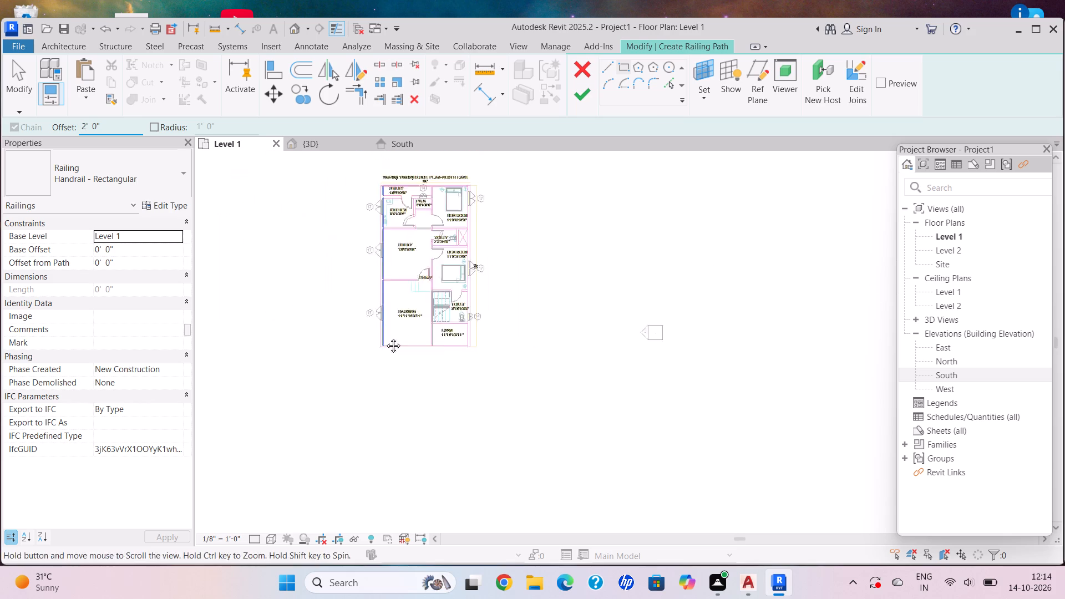
pyautogui.moveTo(385, 337); pyautogui.dragTo(387, 337, button='middle')
pyautogui.scroll(18, 403, 184)
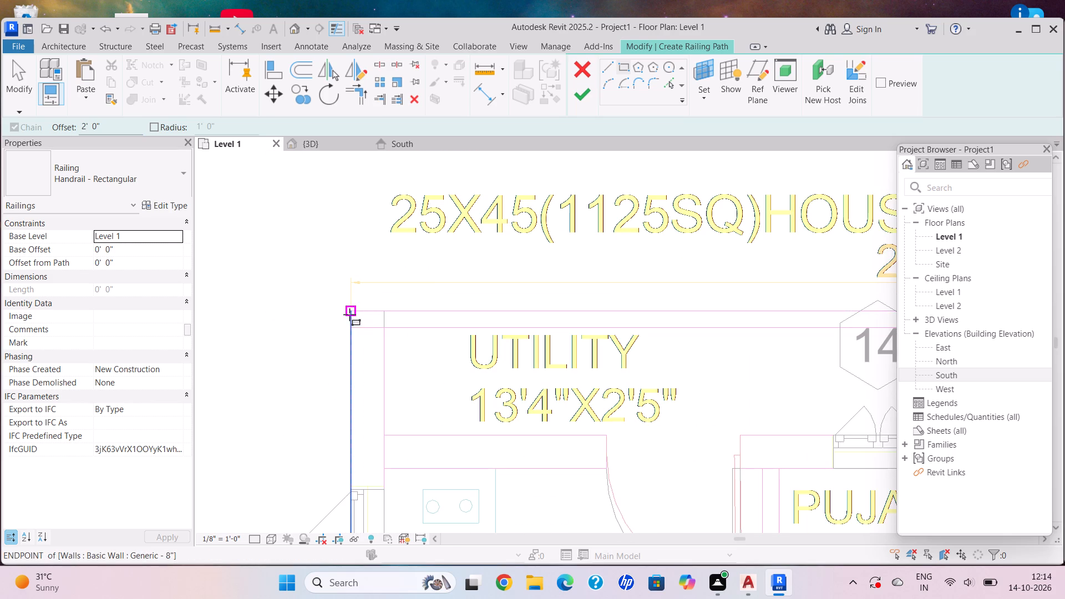
pyautogui.click(352, 313)
pyautogui.scroll(-5, 632, 468)
pyautogui.moveTo(632, 469); pyautogui.dragTo(473, 222, button='middle')
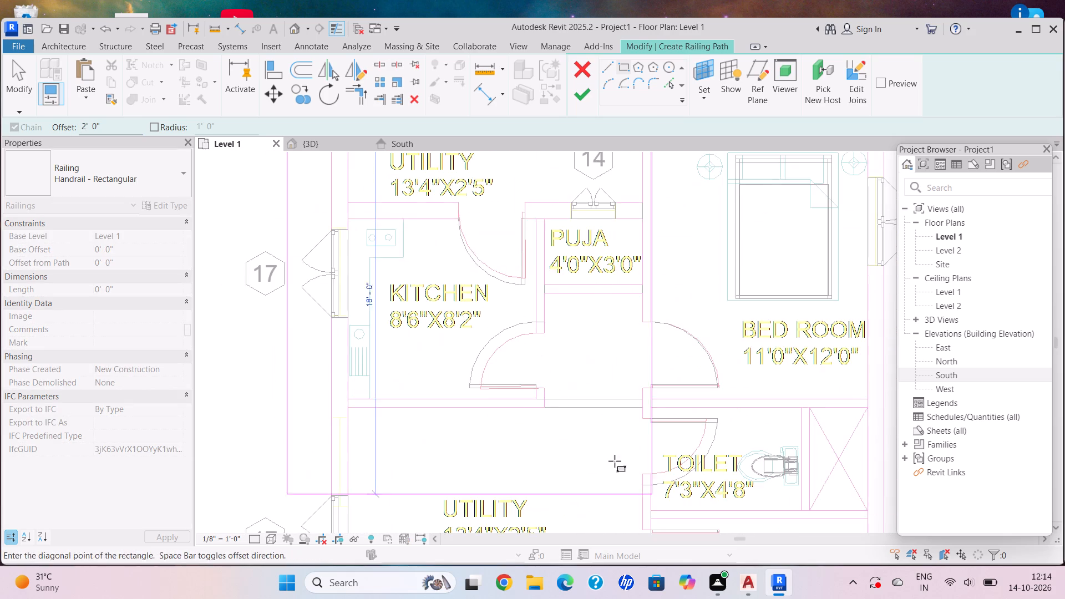
pyautogui.scroll(-3, 615, 461)
pyautogui.moveTo(615, 461); pyautogui.dragTo(428, 176, button='middle')
pyautogui.moveTo(552, 389); pyautogui.dragTo(496, 270, button='middle')
pyautogui.scroll(5, 554, 495)
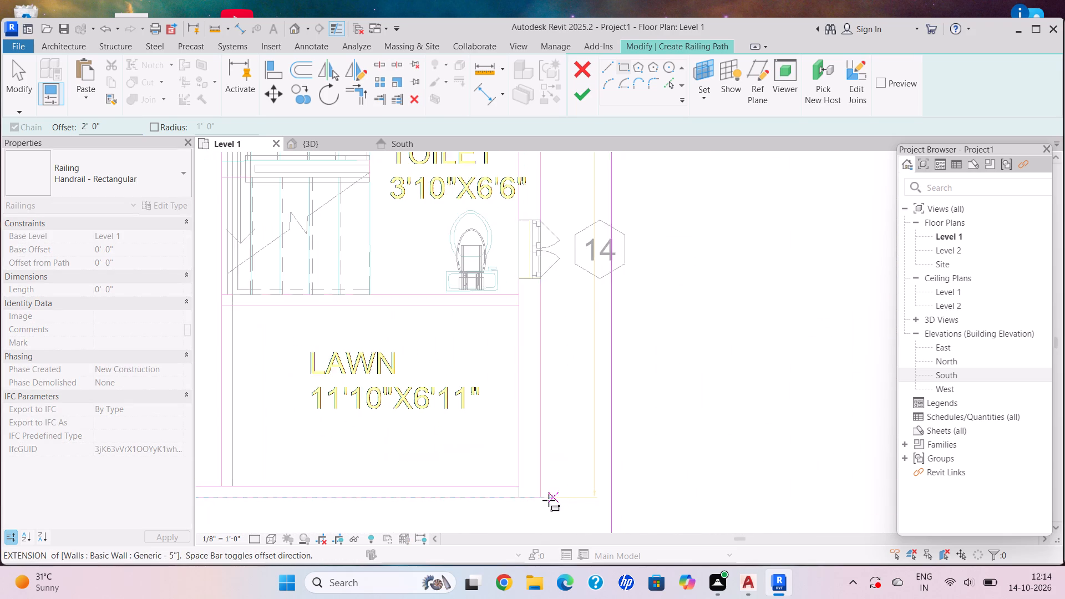
pyautogui.scroll(5, 549, 500)
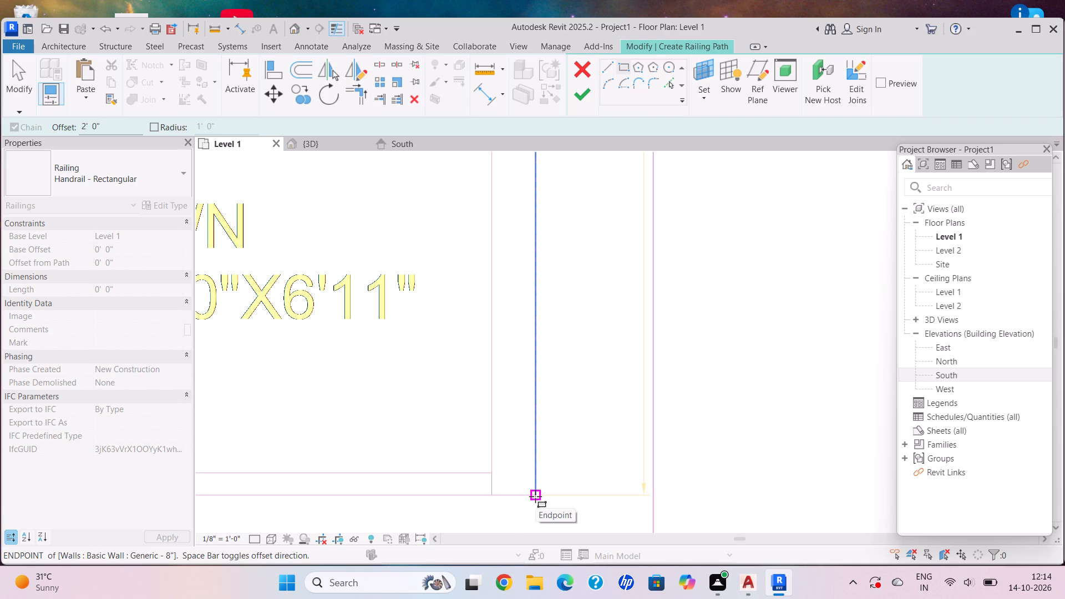
pyautogui.click(535, 496)
pyautogui.click(582, 91)
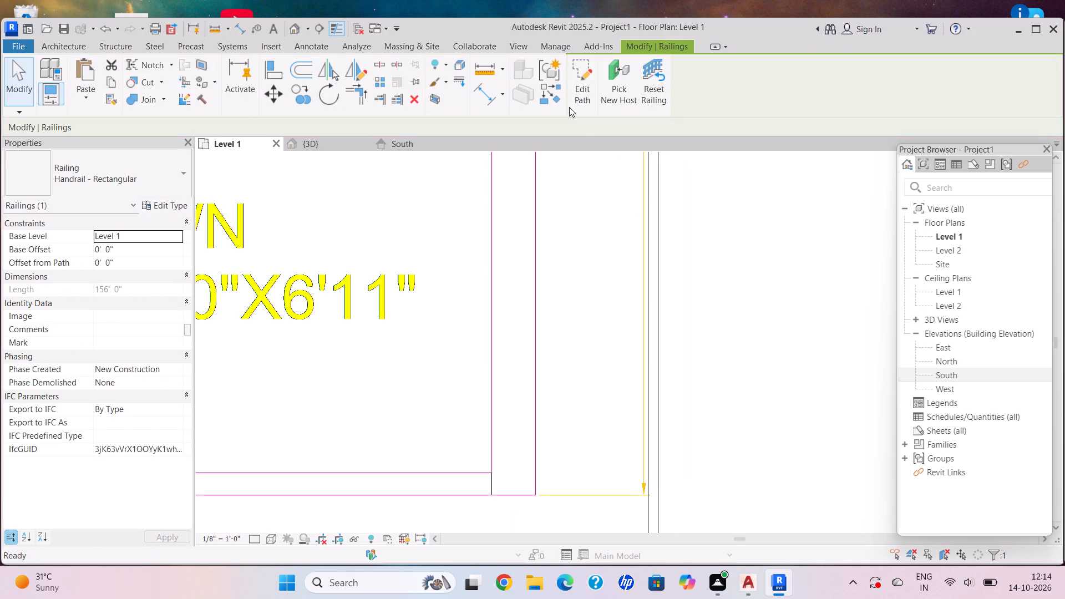
# In the 3D view, set the new railing's base level to Level 2.
pyautogui.scroll(-15, 615, 217)
pyautogui.moveTo(597, 222); pyautogui.dragTo(500, 392, button='middle')
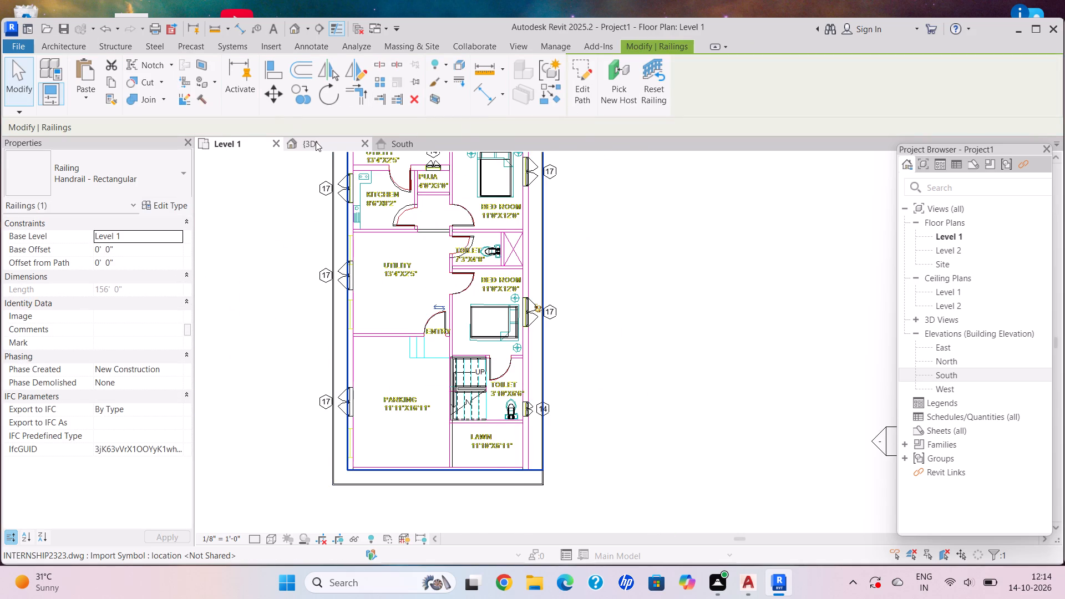
pyautogui.click(316, 141)
pyautogui.moveTo(534, 344); pyautogui.dragTo(542, 302, button='middle')
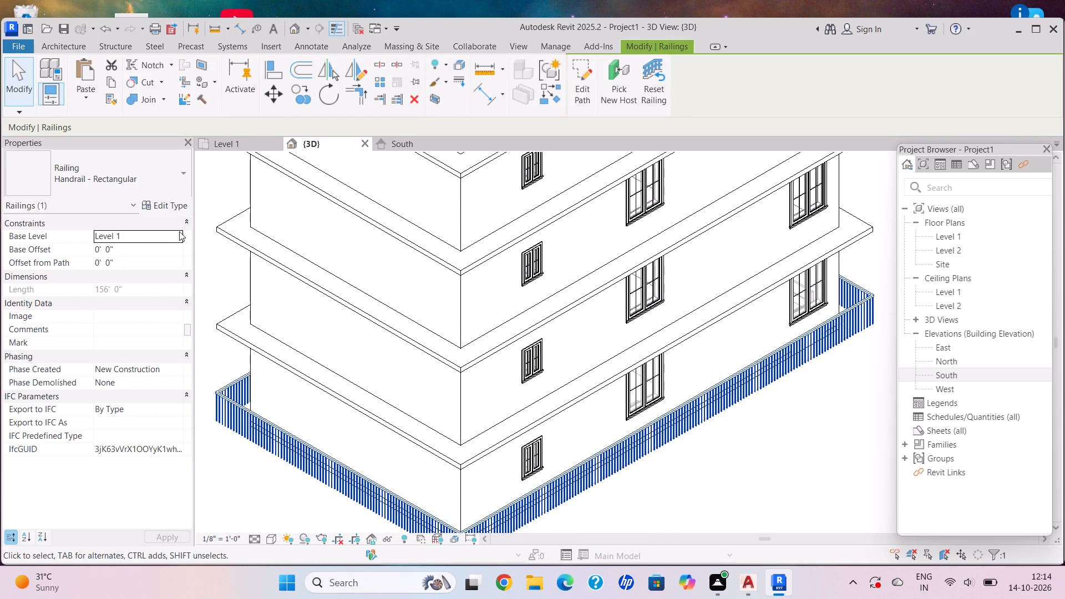
pyautogui.click(179, 231)
pyautogui.click(126, 265)
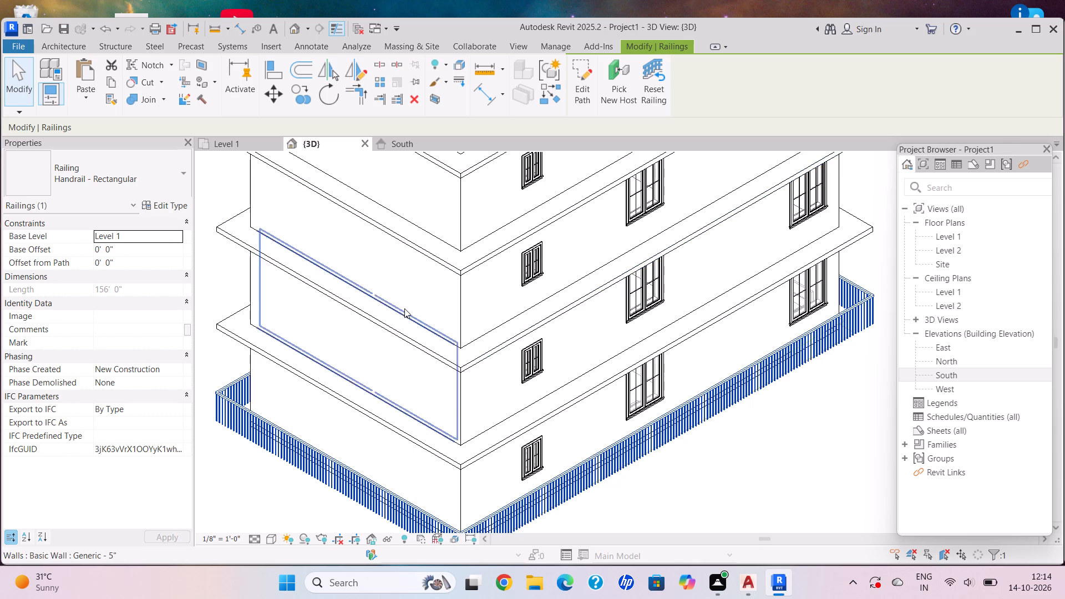
pyautogui.scroll(-4, 404, 308)
pyautogui.click(438, 448)
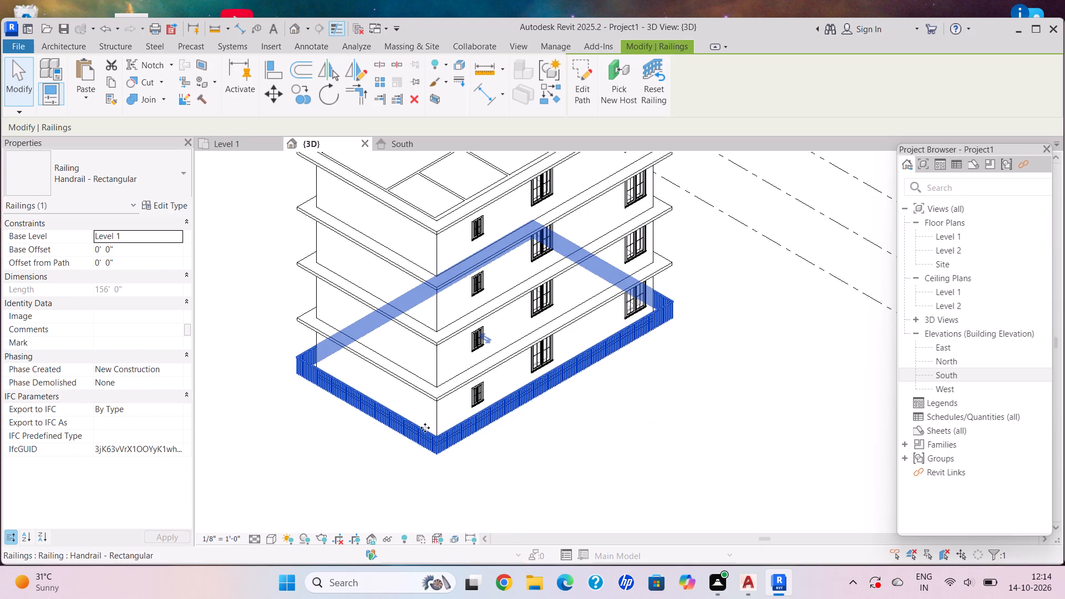
pyautogui.click(175, 235)
pyautogui.click(125, 268)
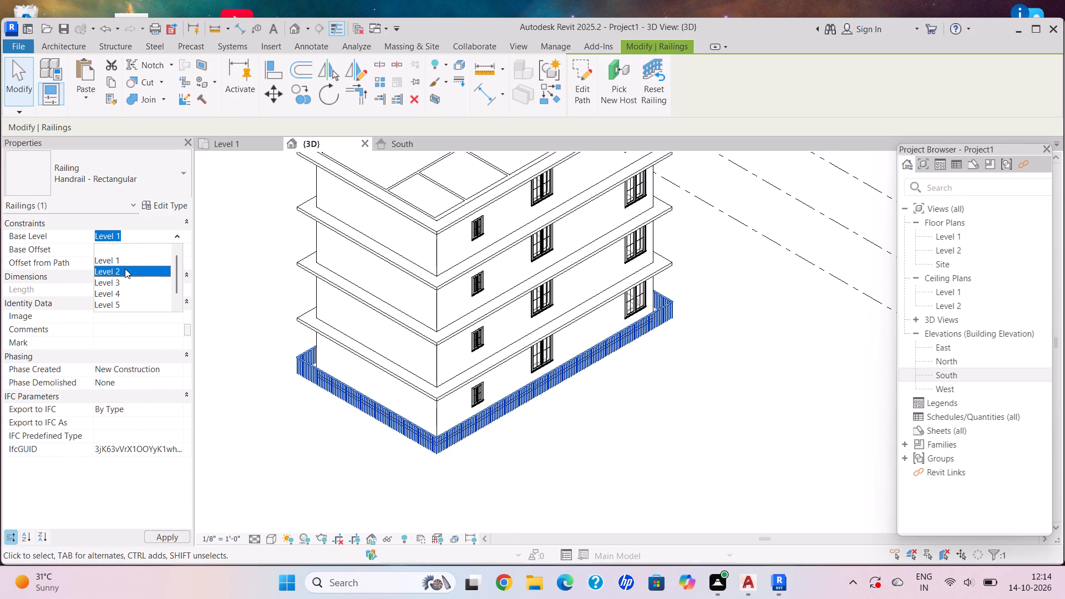
pyautogui.moveTo(353, 327); pyautogui.dragTo(366, 336, button='middle')
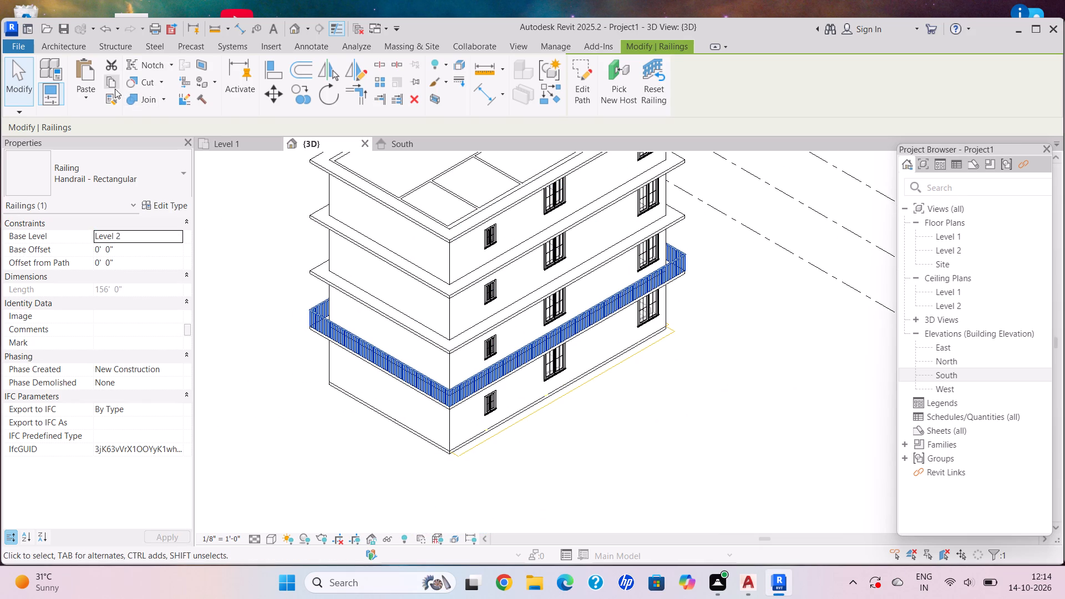
# Copy the Level 2 railing and paste it aligned to Level 2, Level 3, Level 4 and Level 5.
pyautogui.click(111, 86)
pyautogui.click(79, 99)
pyautogui.click(167, 148)
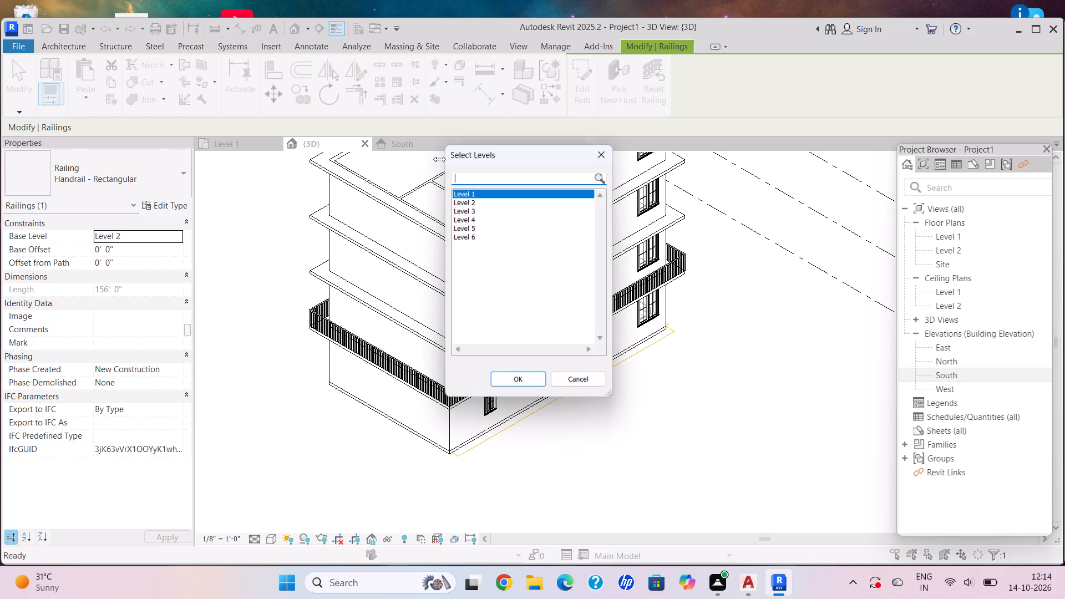
pyautogui.click(484, 201)
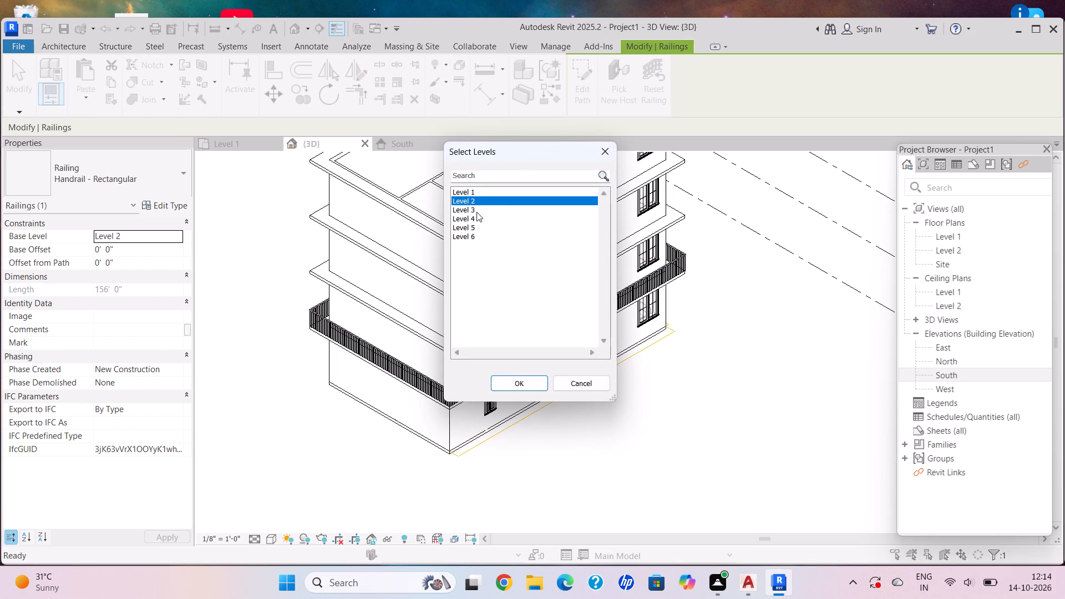
pyautogui.keyDown('ctrl'); pyautogui.click(476, 212); pyautogui.keyUp('ctrl')
pyautogui.keyDown('ctrl'); pyautogui.click(481, 215); pyautogui.keyUp('ctrl')
pyautogui.keyDown('ctrl'); pyautogui.click(481, 222); pyautogui.keyUp('ctrl')
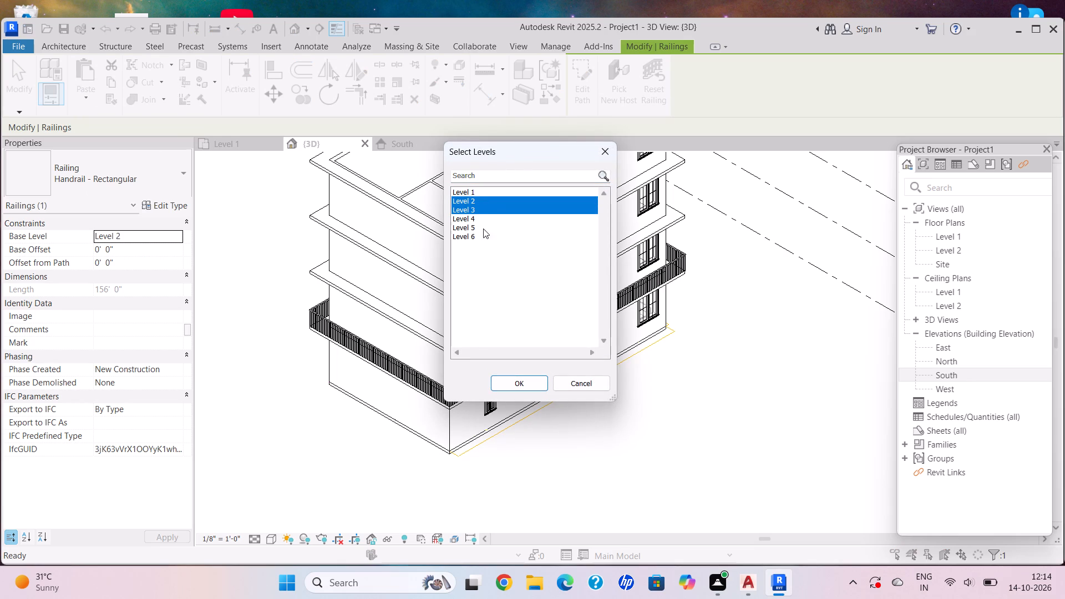
pyautogui.keyDown('ctrl'); pyautogui.click(475, 218); pyautogui.keyUp('ctrl')
pyautogui.keyDown('ctrl'); pyautogui.click(481, 227); pyautogui.keyUp('ctrl')
pyautogui.click(513, 383)
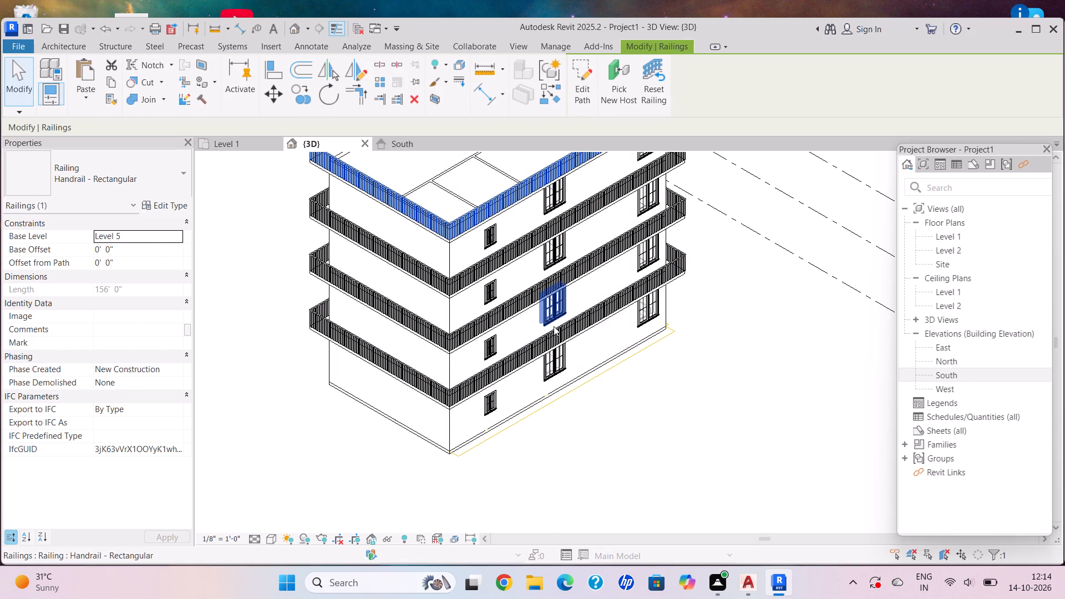
# Examine the copied railings on every storey from several sides in the 3D view.
pyautogui.scroll(-5, 584, 308)
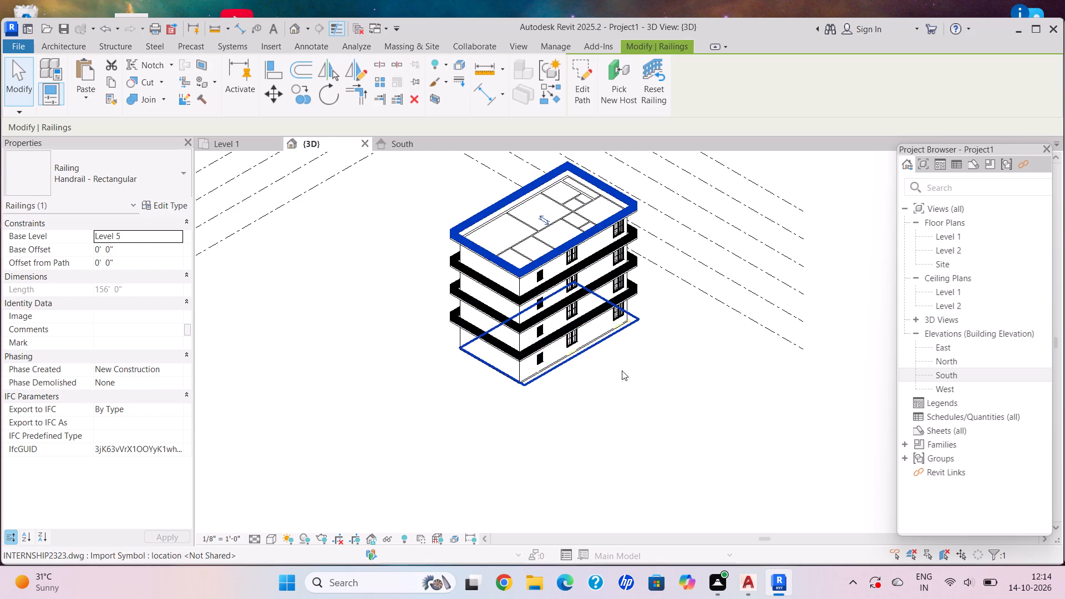
pyautogui.scroll(6, 602, 353)
pyautogui.moveTo(555, 322); pyautogui.dragTo(520, 272, button='middle')
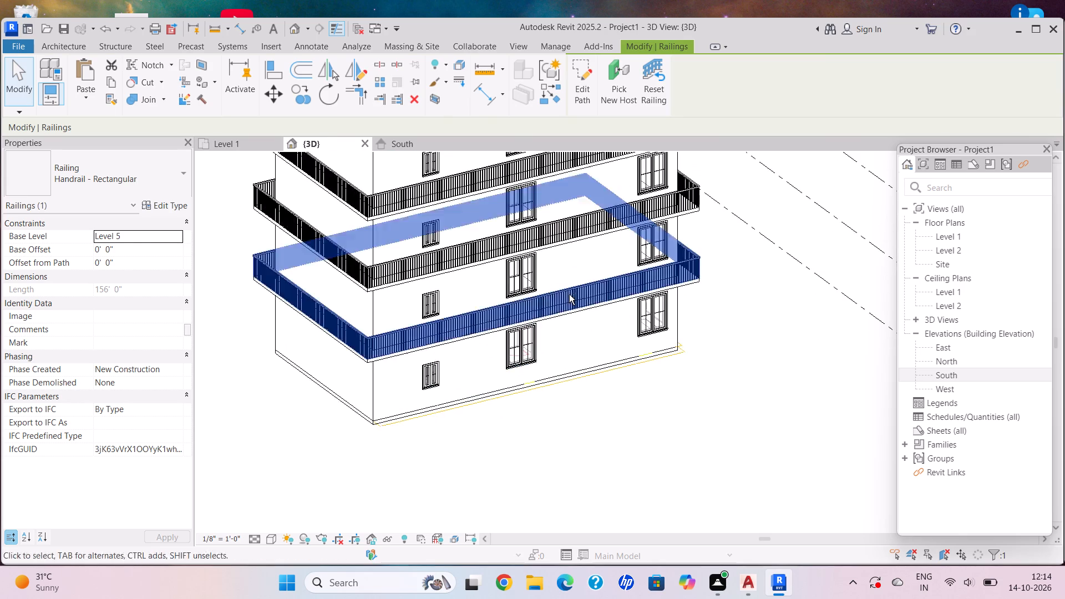
pyautogui.scroll(-6, 592, 334)
pyautogui.moveTo(574, 334); pyautogui.dragTo(886, 388, button='middle')
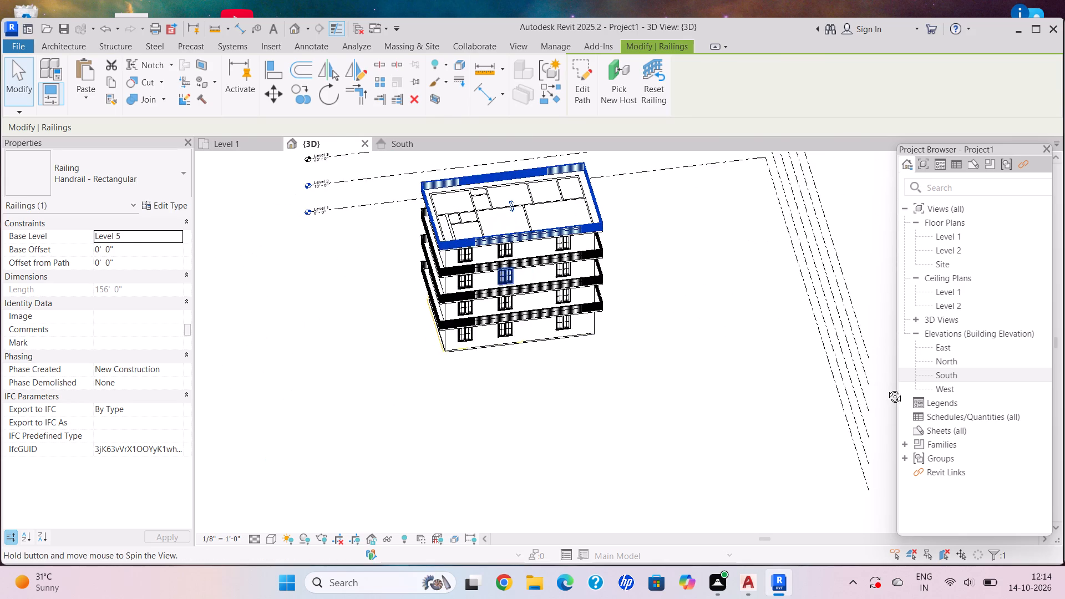
pyautogui.moveTo(886, 388); pyautogui.dragTo(916, 165, button='middle')
pyautogui.scroll(3, 560, 311)
pyautogui.keyDown('shift'); pyautogui.moveTo(566, 313); pyautogui.dragTo(699, 375, button='middle'); pyautogui.keyUp('shift')
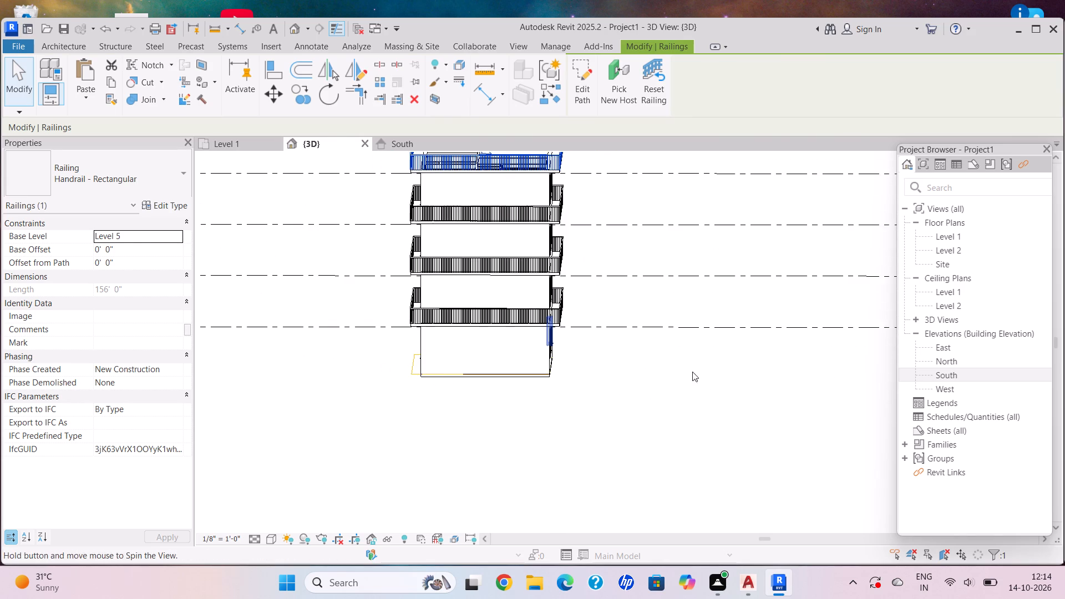
pyautogui.keyDown('shift'); pyautogui.moveTo(656, 358); pyautogui.dragTo(576, 389, button='middle'); pyautogui.keyUp('shift')
pyautogui.keyDown('shift'); pyautogui.moveTo(559, 396); pyautogui.dragTo(474, 401, button='middle'); pyautogui.keyUp('shift')
pyautogui.keyDown('shift'); pyautogui.moveTo(603, 358); pyautogui.dragTo(440, 364, button='middle'); pyautogui.keyUp('shift')
pyautogui.scroll(1, 515, 339)
pyautogui.moveTo(515, 339); pyautogui.dragTo(491, 329, button='middle')
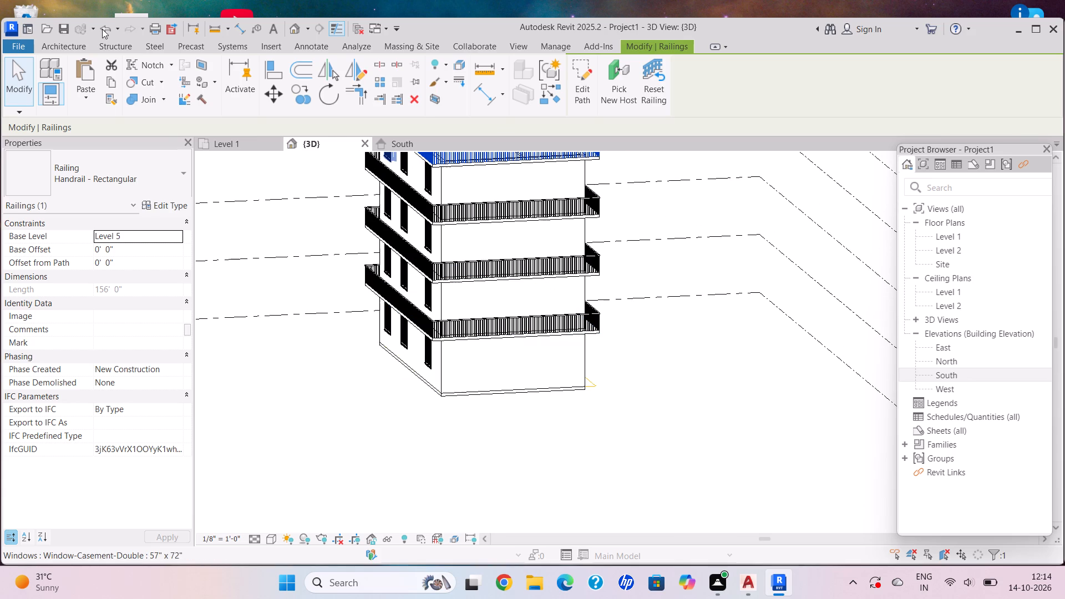
# Return to the Level 1 floor plan and bring the whole house into view.
pyautogui.click(222, 136)
pyautogui.click(236, 149)
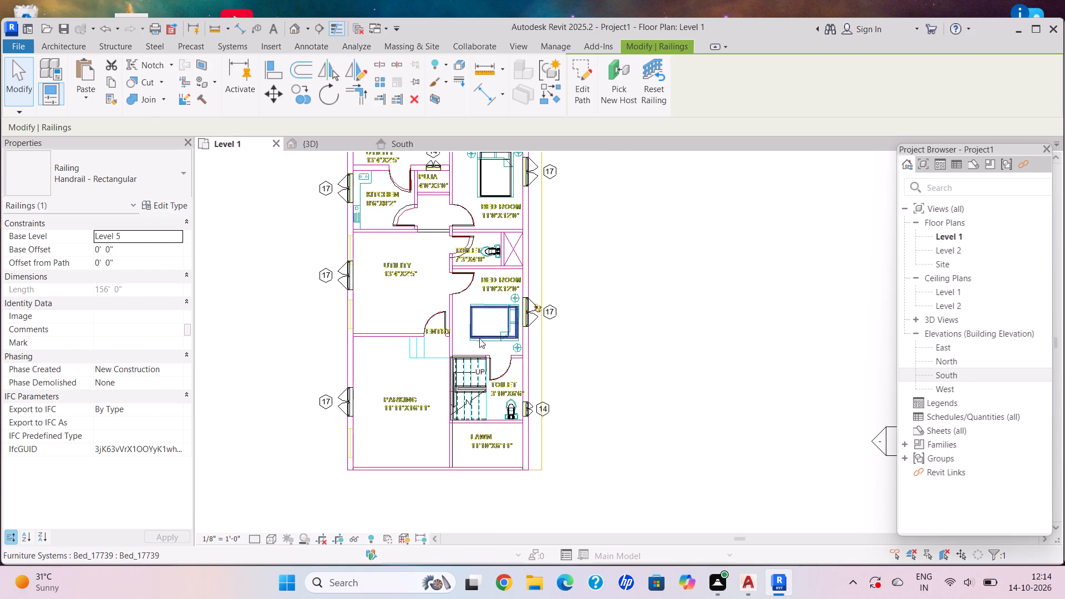
pyautogui.scroll(-3, 487, 349)
pyautogui.moveTo(519, 360); pyautogui.dragTo(532, 301, button='middle')
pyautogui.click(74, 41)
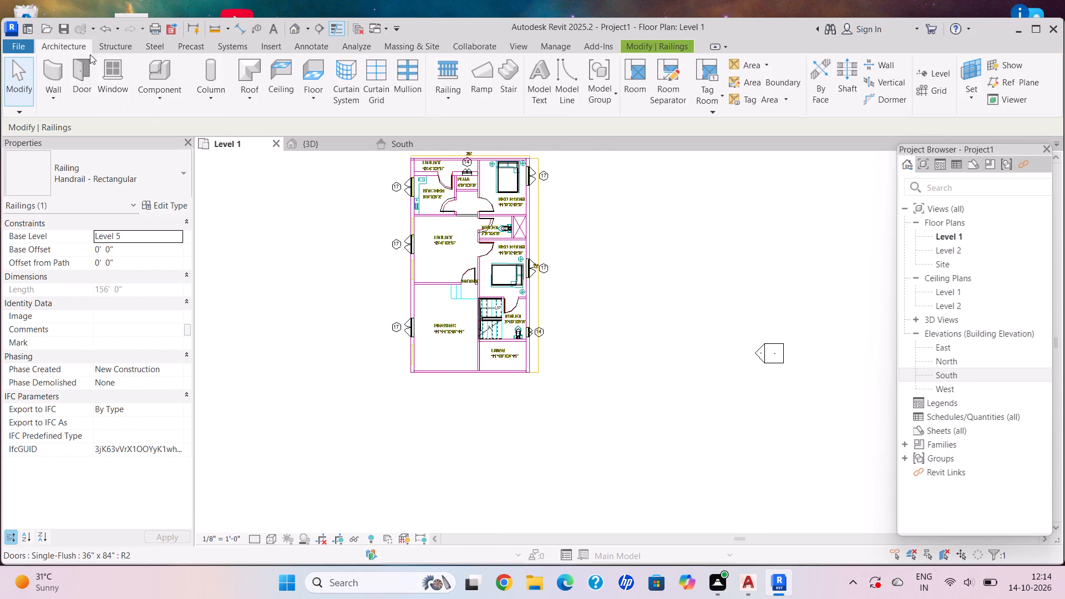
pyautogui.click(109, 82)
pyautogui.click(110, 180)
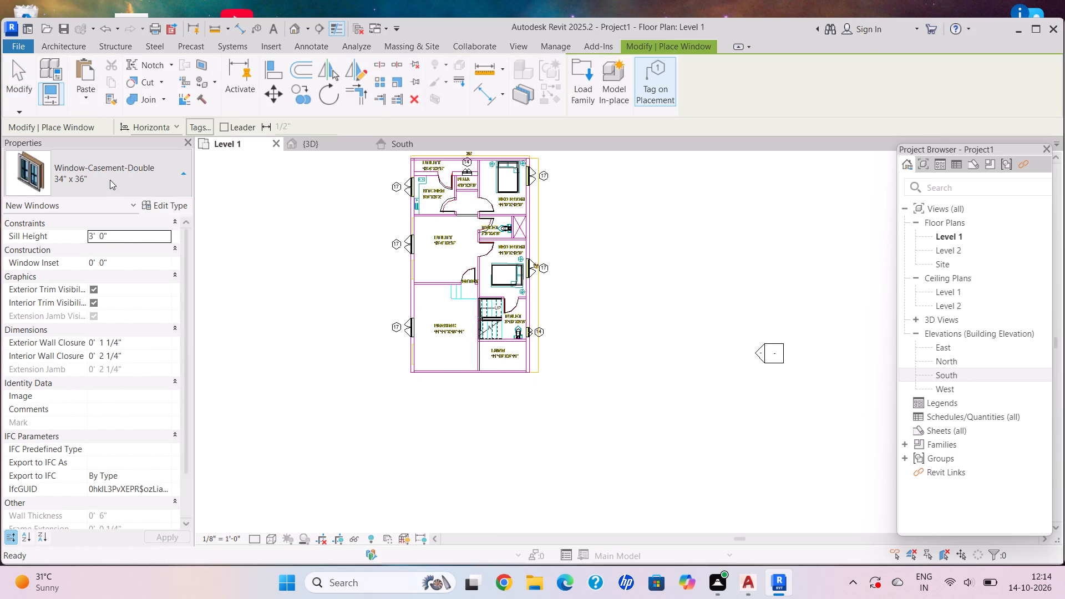
# Choose the Single-Flush 30" x 80" door type for placement and set its type width to 4' and height to 7'.
pyautogui.click(88, 47)
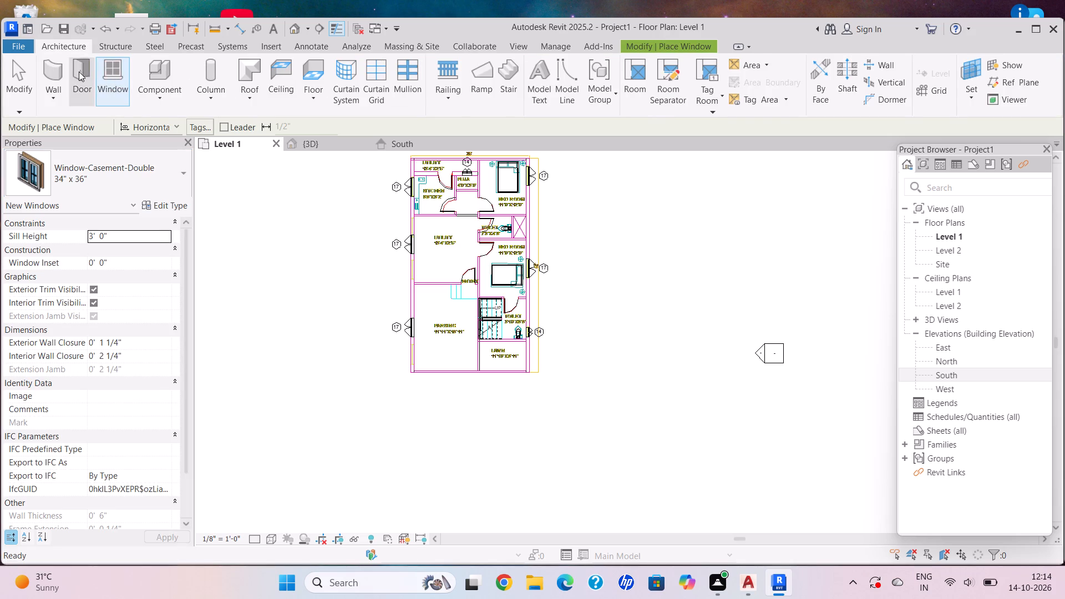
pyautogui.click(79, 72)
pyautogui.click(90, 174)
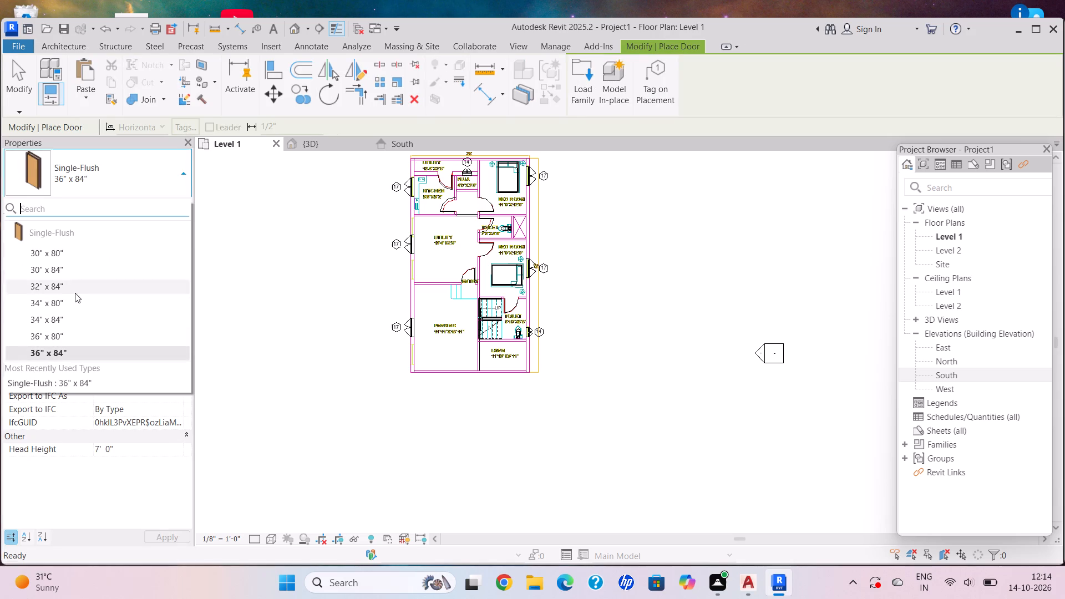
pyautogui.click(82, 255)
pyautogui.click(177, 206)
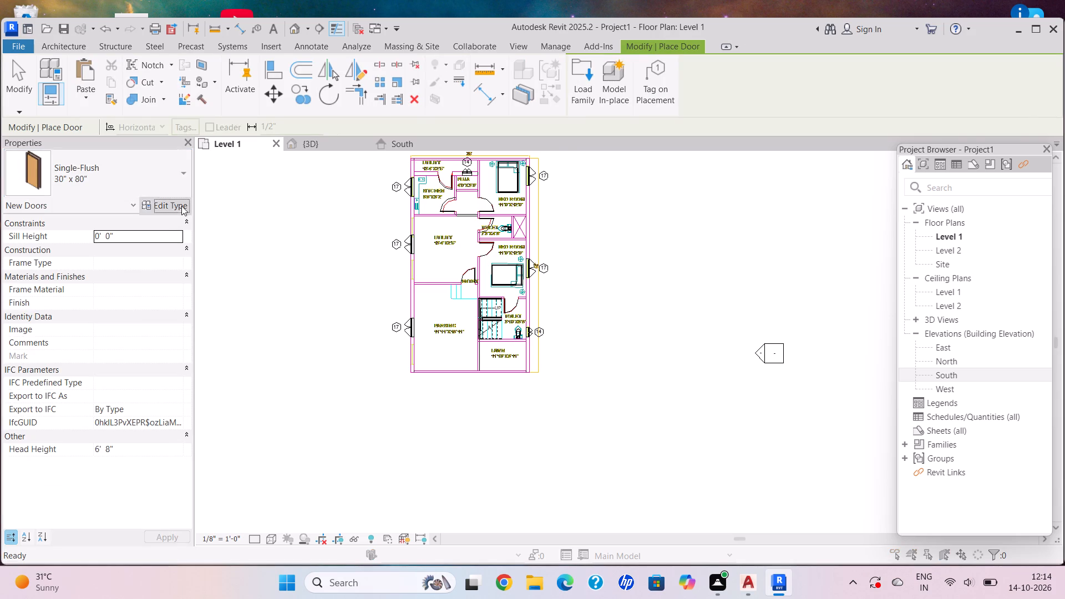
pyautogui.moveTo(567, 378); pyautogui.dragTo(574, 373)
pyautogui.press('BackSpace')
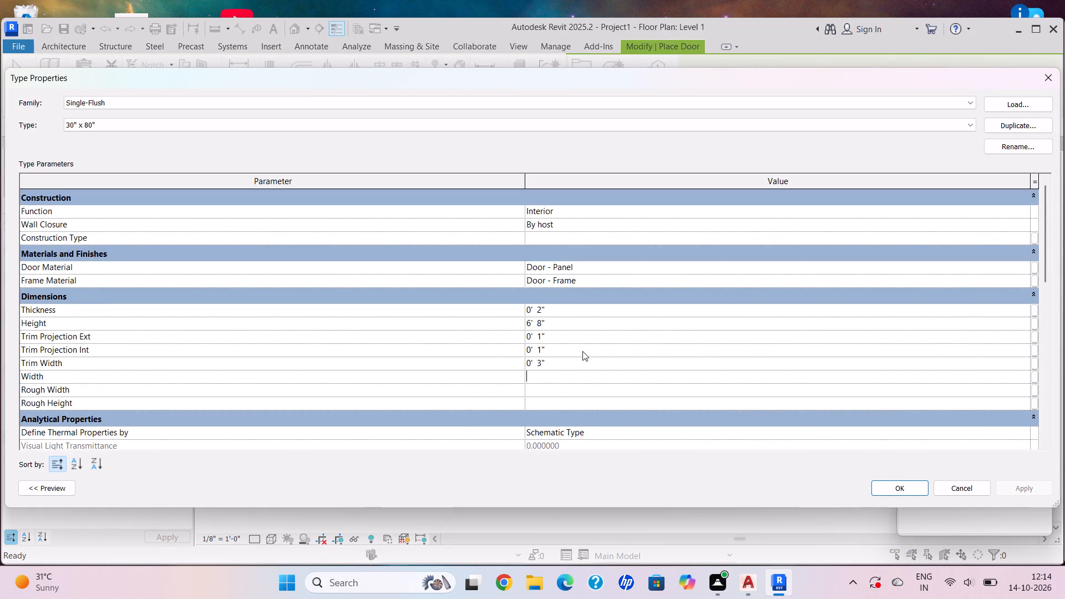
pyautogui.press('BackSpace')
pyautogui.write("4'")
pyautogui.press('Return')
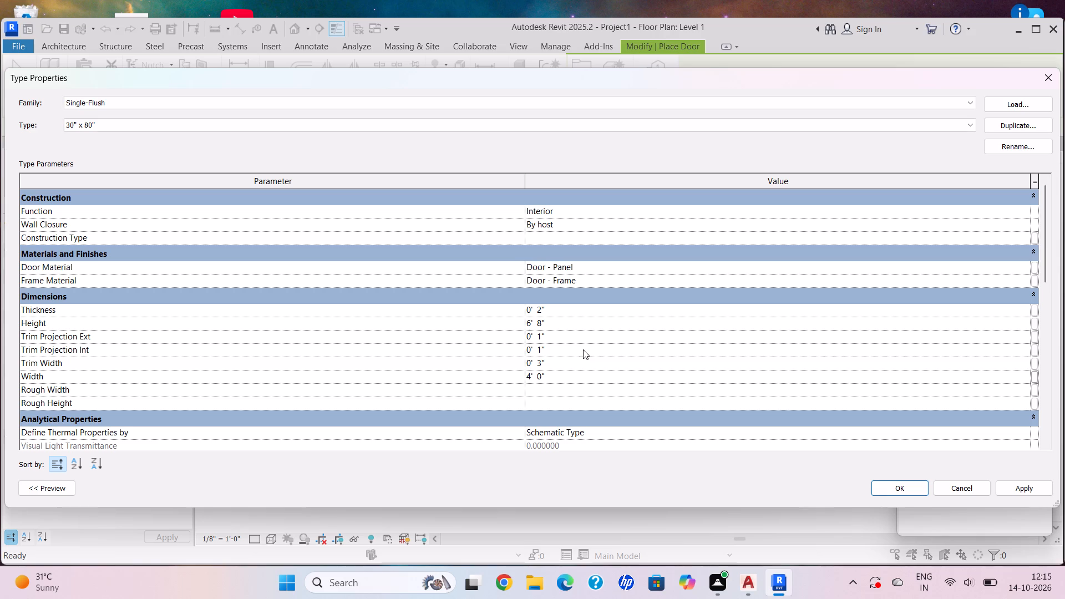
pyautogui.click(588, 319)
pyautogui.press('BackSpace')
pyautogui.write("7'")
pyautogui.press('Return')
pyautogui.click(1017, 490)
pyautogui.click(896, 485)
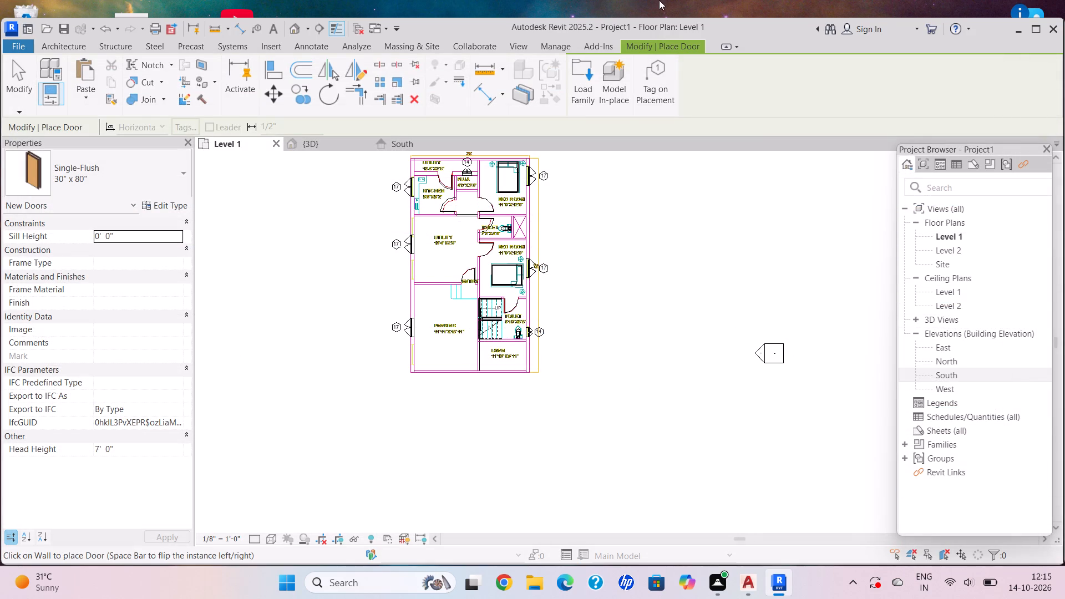
# Place the door in the parking area's outer end wall, centred about 6'-11 3/8" from the walls on either side.
pyautogui.scroll(5, 459, 370)
pyautogui.click(429, 369)
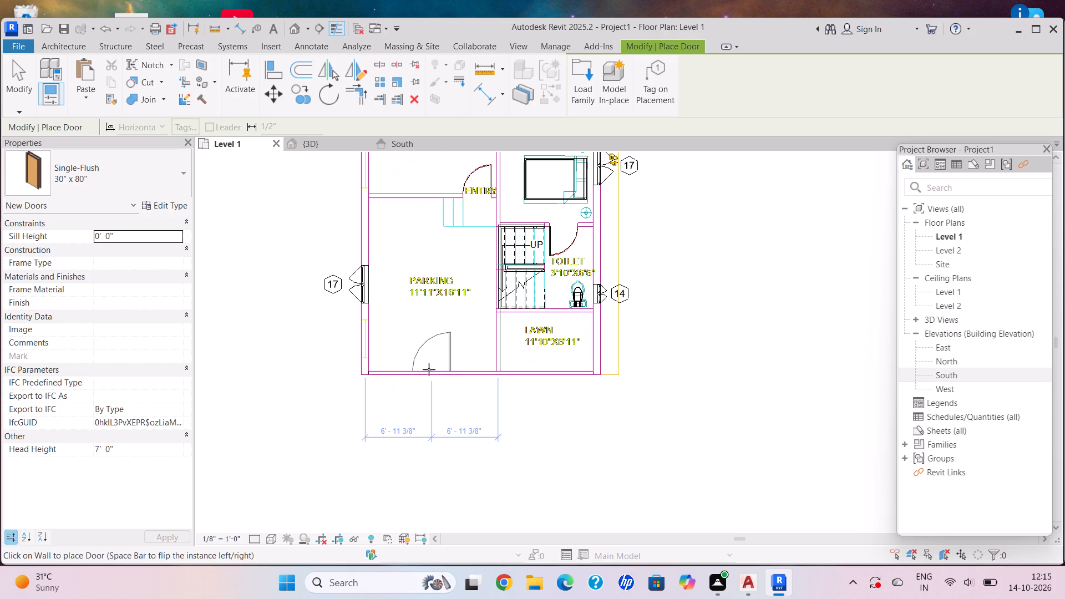
pyautogui.scroll(-5, 428, 383)
pyautogui.moveTo(410, 382); pyautogui.dragTo(397, 443, button='middle')
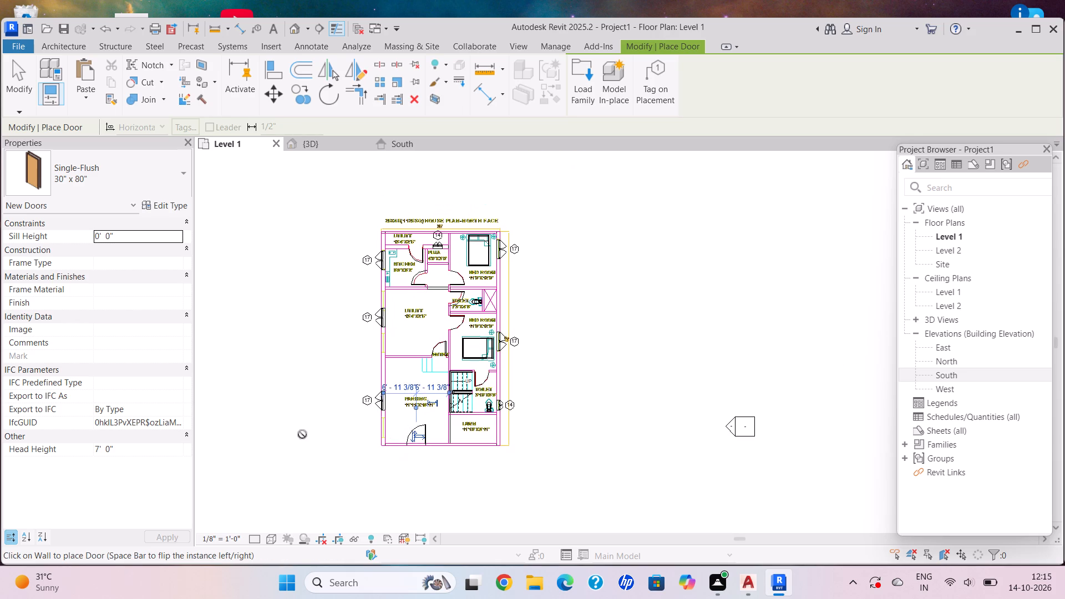
pyautogui.press('Escape')
pyautogui.scroll(3, 418, 397)
pyautogui.press('Escape')
pyautogui.moveTo(481, 406); pyautogui.dragTo(477, 400, button='middle')
pyautogui.scroll(-3, 433, 314)
pyautogui.moveTo(438, 325); pyautogui.dragTo(474, 392, button='middle')
pyautogui.scroll(3, 474, 392)
pyautogui.moveTo(598, 394); pyautogui.dragTo(567, 281, button='middle')
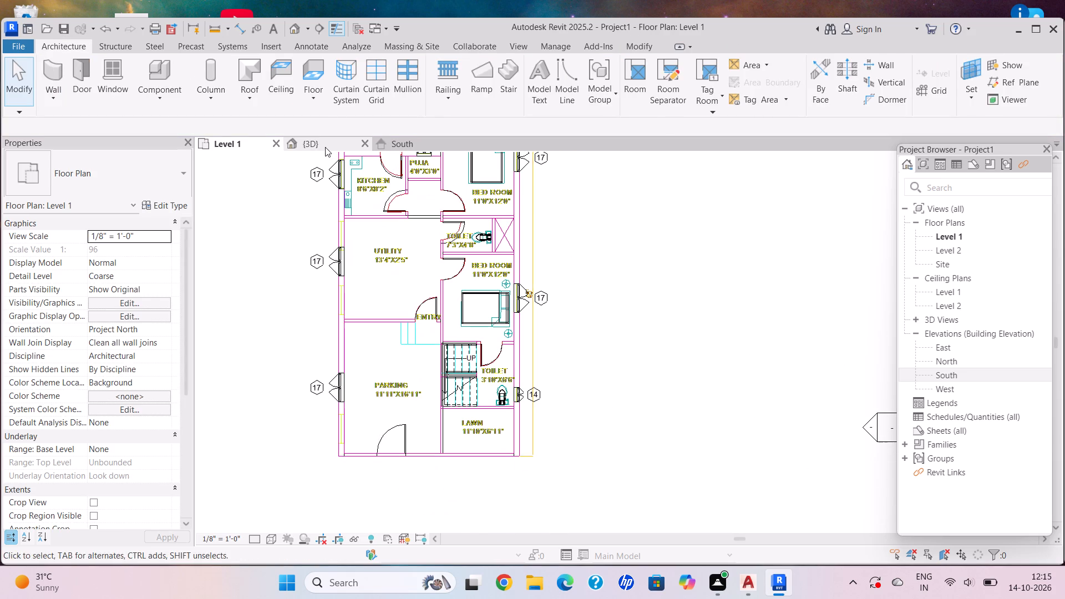
# Examine the new ground-floor door and the railed storeys above it in the 3D view.
pyautogui.click(325, 147)
pyautogui.scroll(-3, 561, 346)
pyautogui.moveTo(596, 392); pyautogui.dragTo(580, 388, button='middle')
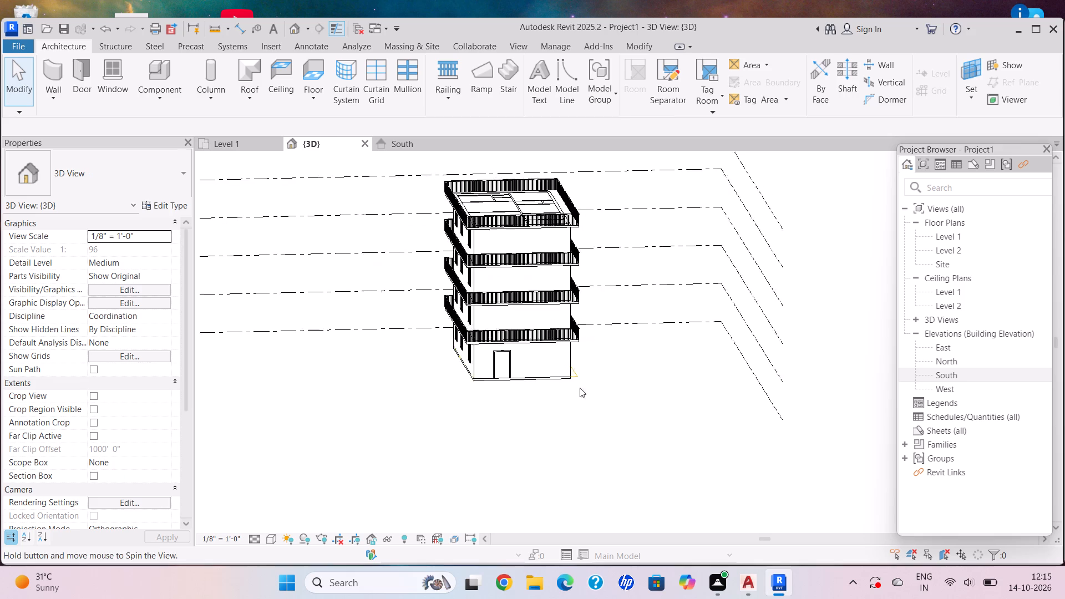
pyautogui.keyDown('shift'); pyautogui.middleClick(580, 388); pyautogui.keyUp('shift')
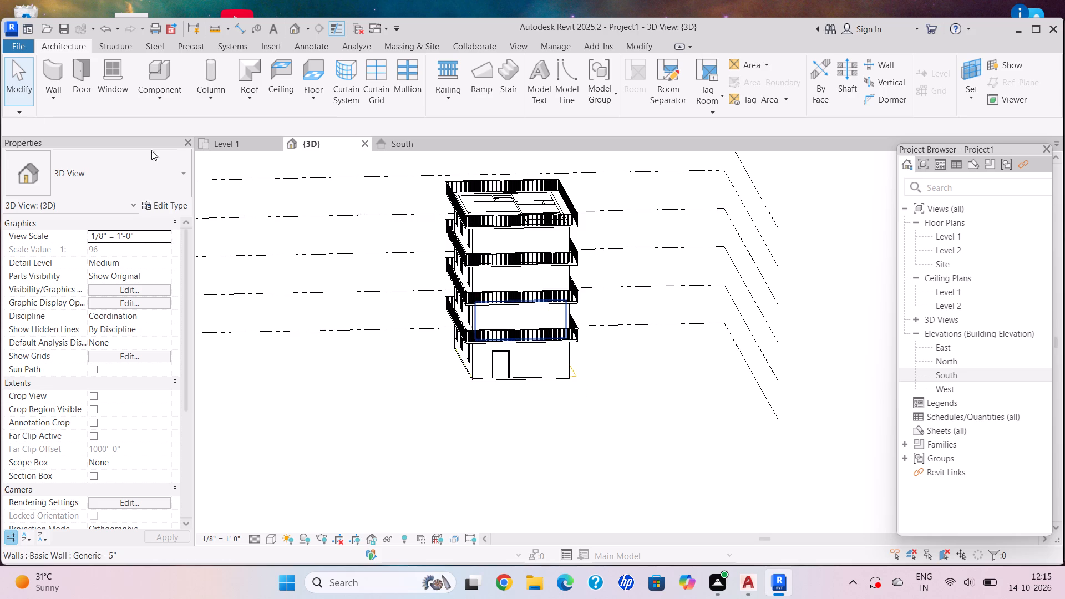
pyautogui.scroll(4, 652, 362)
pyautogui.scroll(2, 451, 344)
pyautogui.moveTo(470, 368); pyautogui.dragTo(531, 443, button='middle')
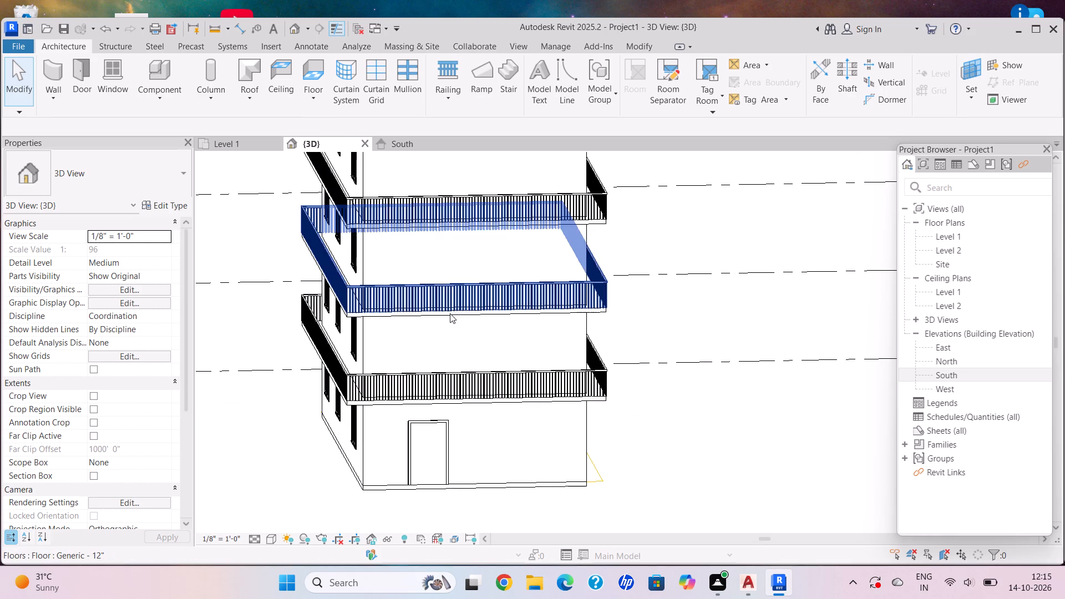
pyautogui.click(324, 141)
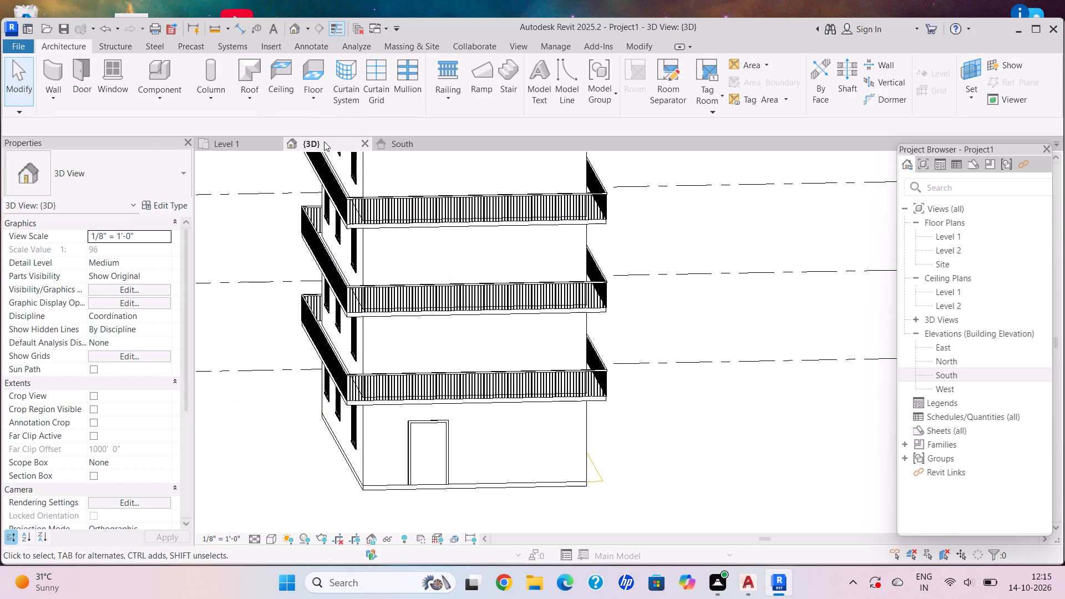
pyautogui.scroll(-7, 452, 432)
pyautogui.moveTo(447, 443); pyautogui.dragTo(455, 418, button='middle')
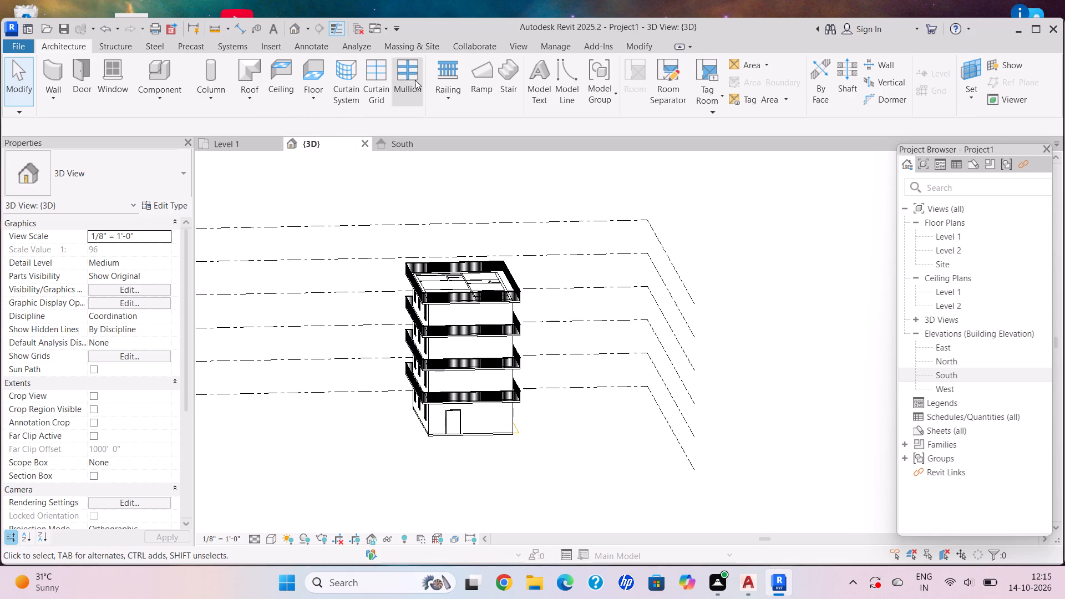
# Start a sketched toposolid of type Grassland - 16" and set its grass, gravel and earth layers to 2' thick each.
pyautogui.click(434, 42)
pyautogui.click(393, 97)
pyautogui.click(404, 119)
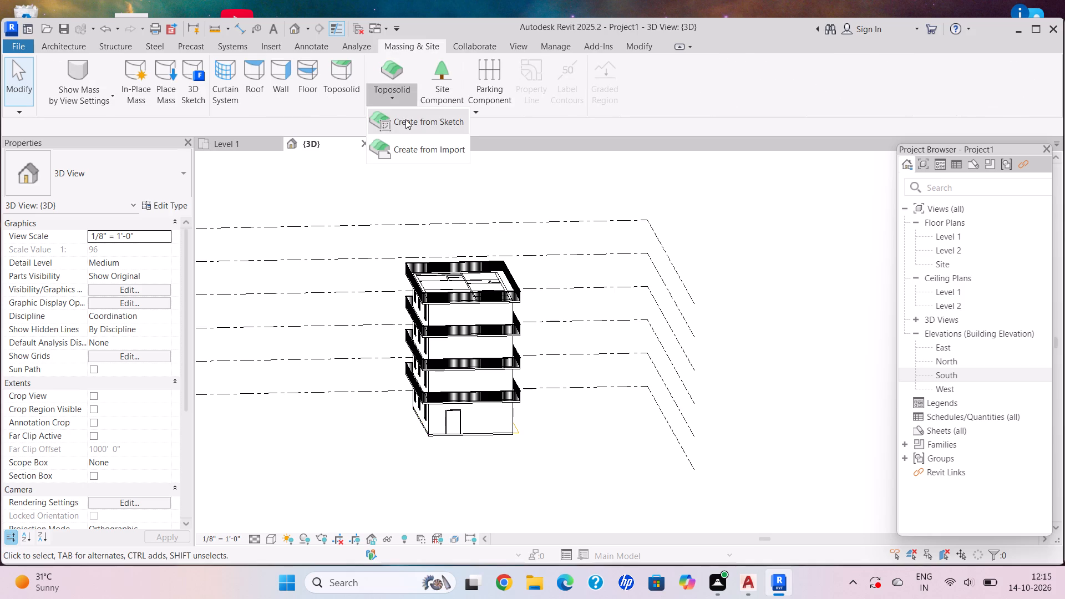
pyautogui.click(172, 201)
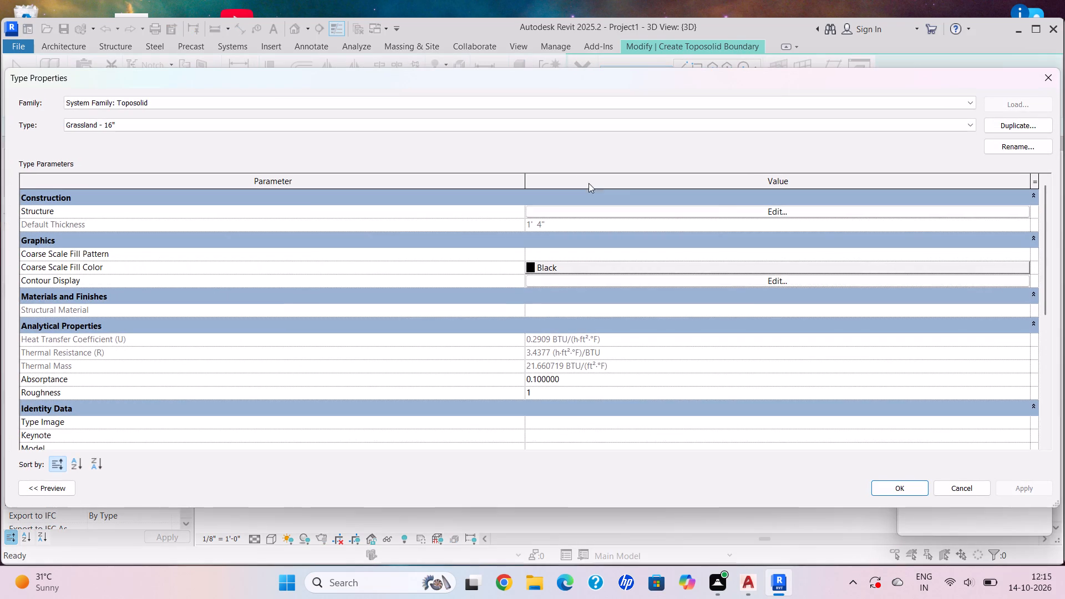
pyautogui.click(783, 208)
pyautogui.click(518, 203)
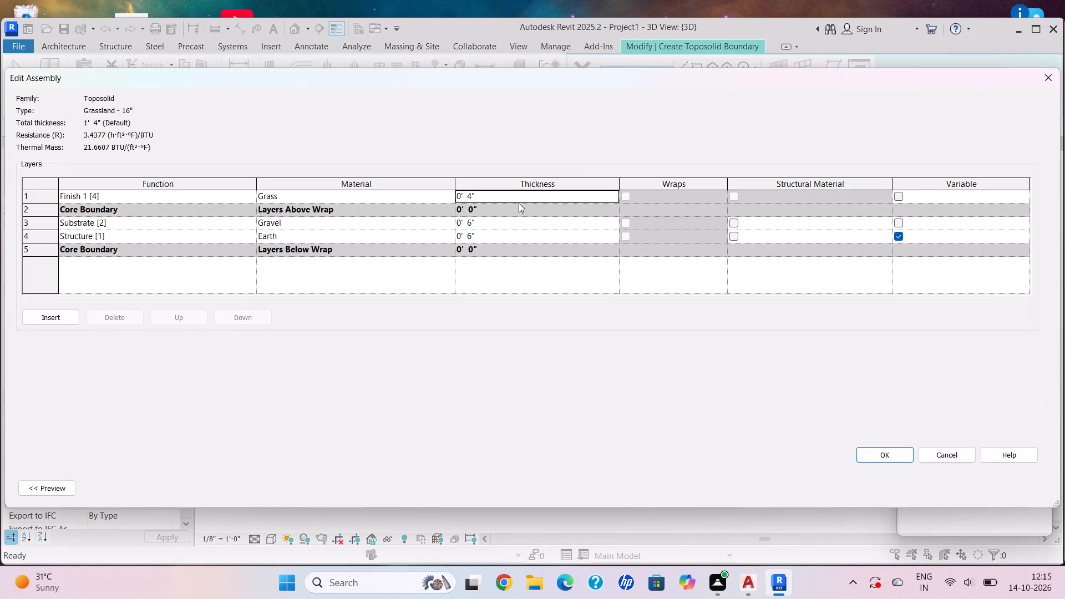
pyautogui.press('BackSpace')
pyautogui.press('BackSpace')
pyautogui.write("2'")
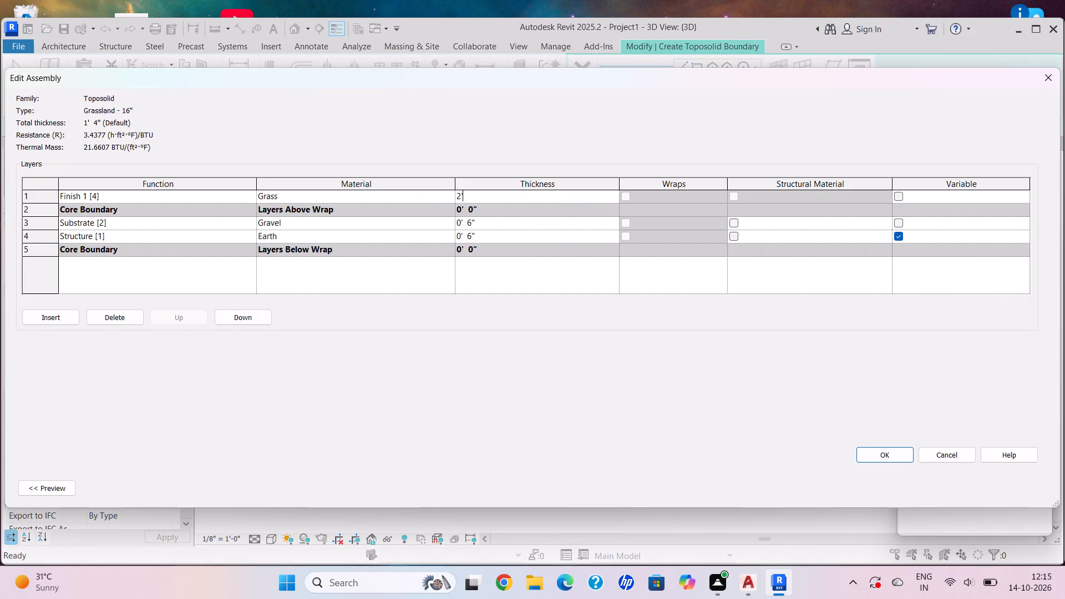
pyautogui.press('Return')
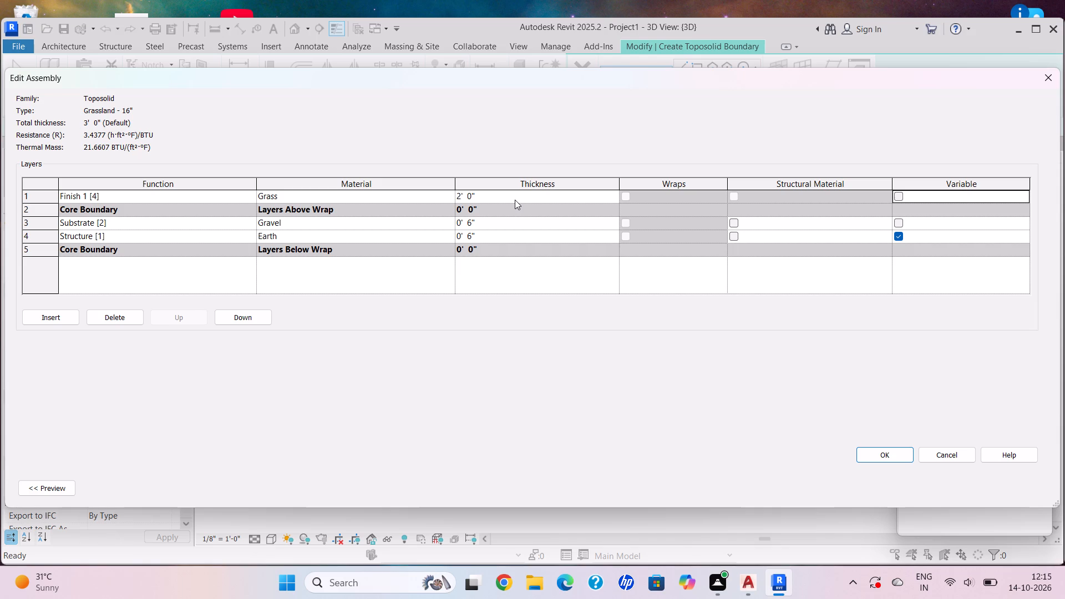
pyautogui.click(490, 226)
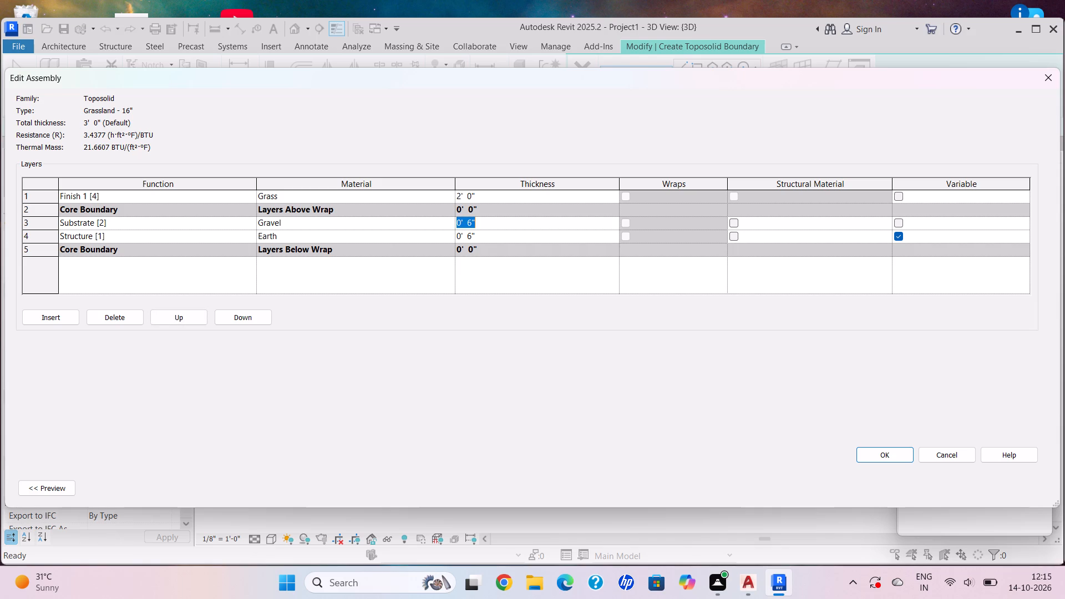
pyautogui.press('BackSpace')
pyautogui.write("2'")
pyautogui.press('Return')
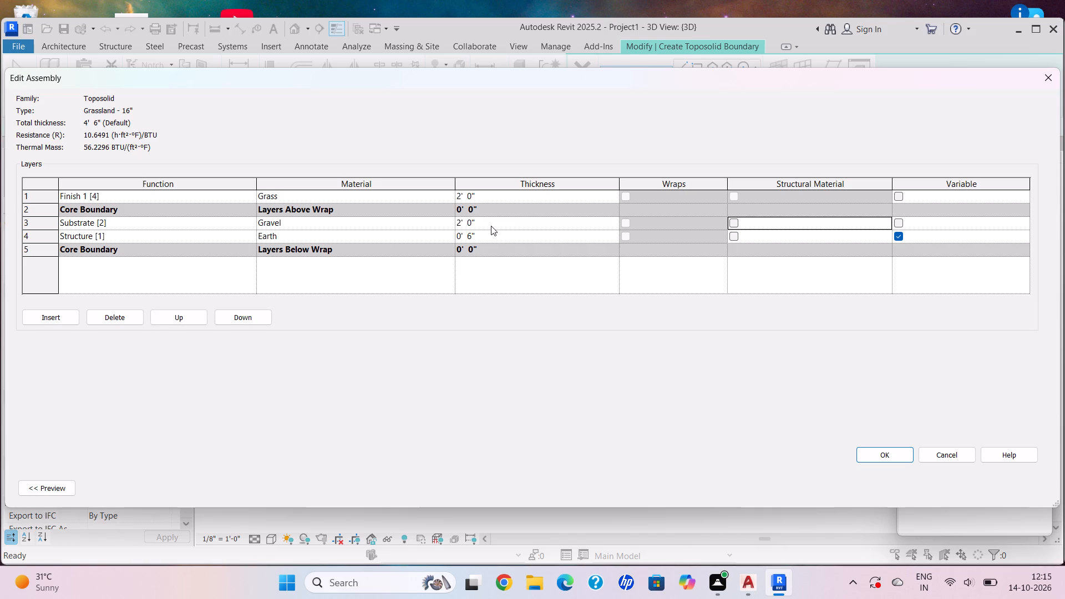
pyautogui.click(505, 238)
pyautogui.press('BackSpace')
pyautogui.write("2'")
pyautogui.press('Return')
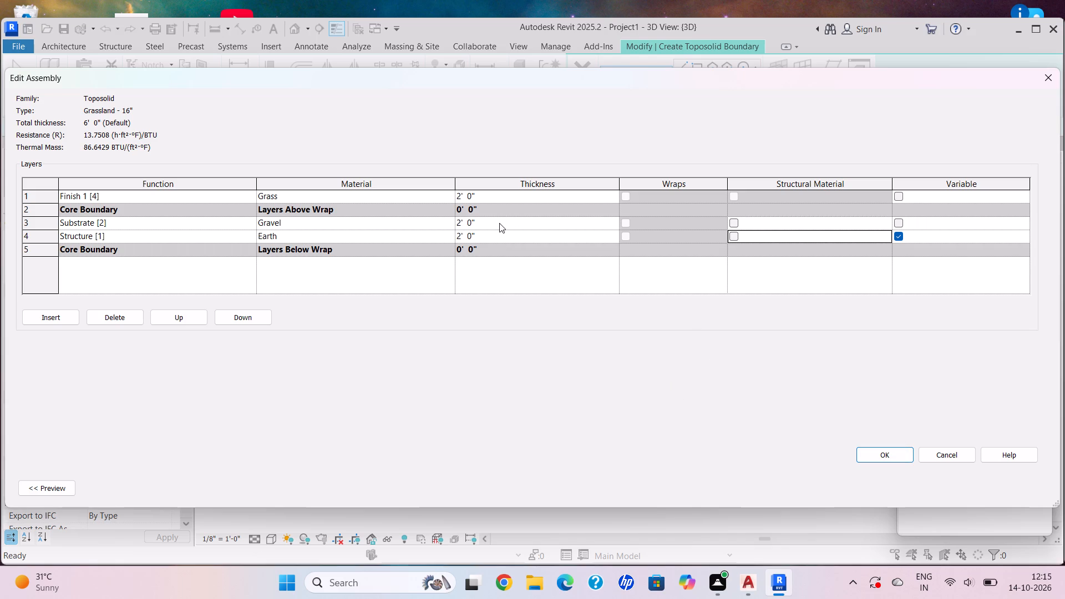
pyautogui.click(868, 450)
pyautogui.click(1017, 497)
pyautogui.click(1058, 489)
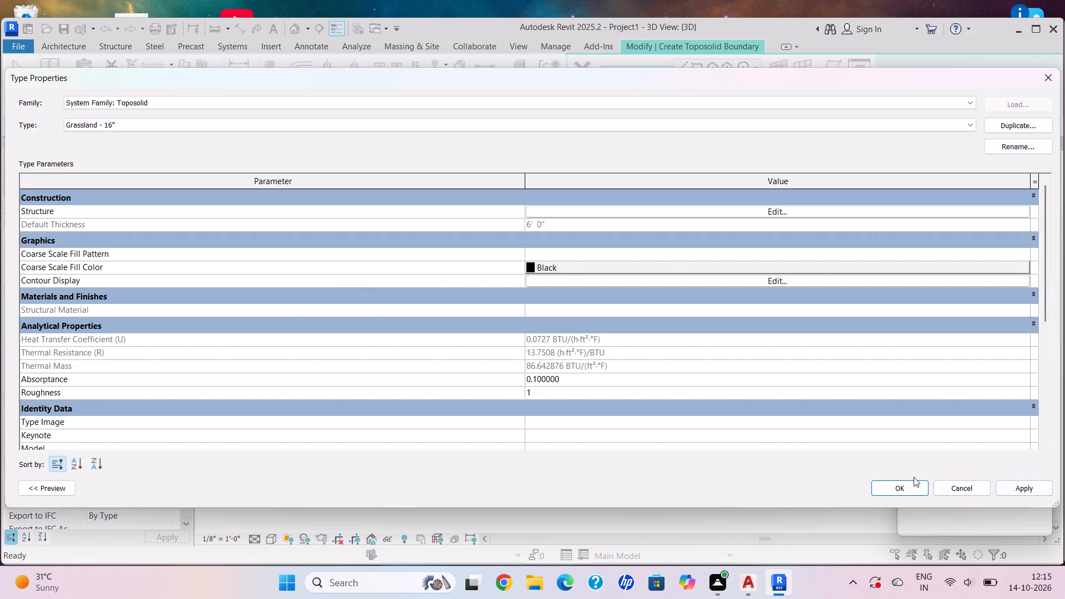
pyautogui.moveTo(887, 485); pyautogui.dragTo(892, 487)
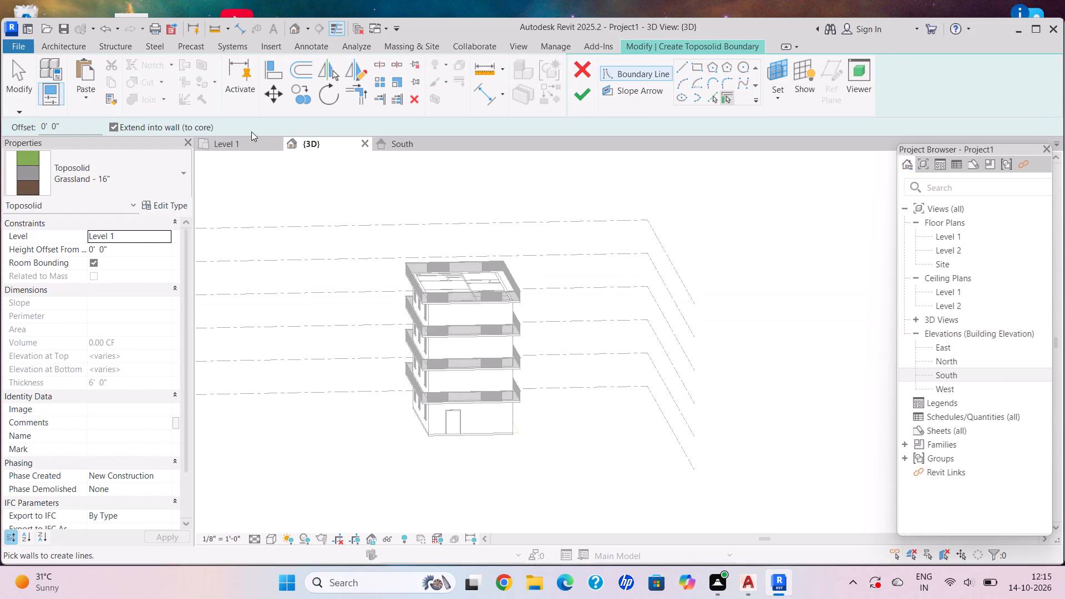
# On the Level 1 plan, sketch a rectangular toposolid boundary around the whole house, about 256' in perimeter, and finish the sketch.
pyautogui.click(245, 143)
pyautogui.scroll(-5, 618, 262)
pyautogui.moveTo(622, 256); pyautogui.dragTo(617, 276, button='middle')
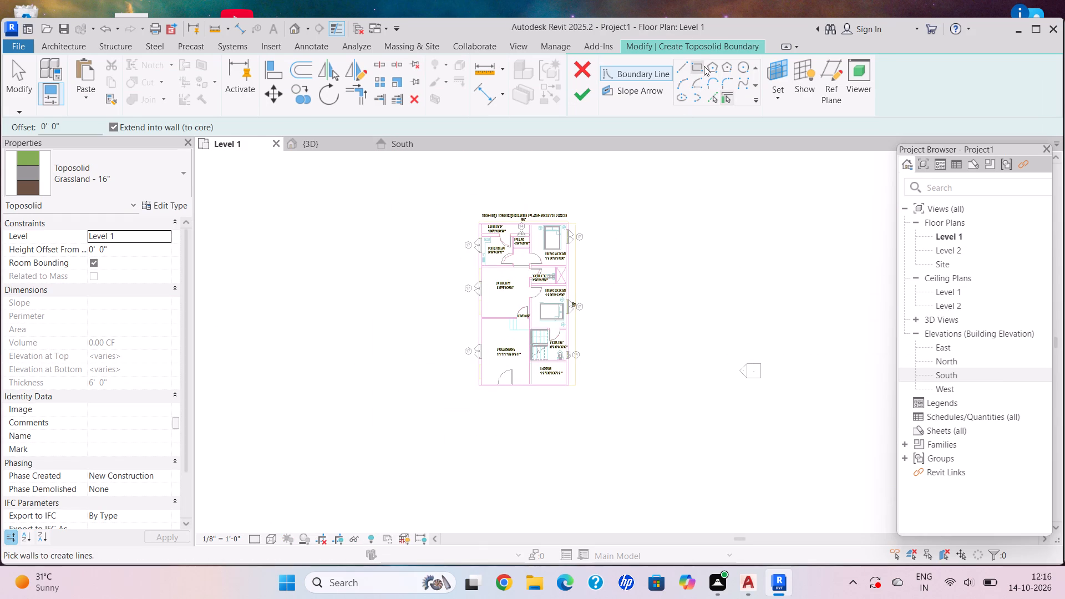
pyautogui.click(704, 66)
pyautogui.scroll(4, 632, 148)
pyautogui.scroll(3, 469, 190)
pyautogui.click(402, 185)
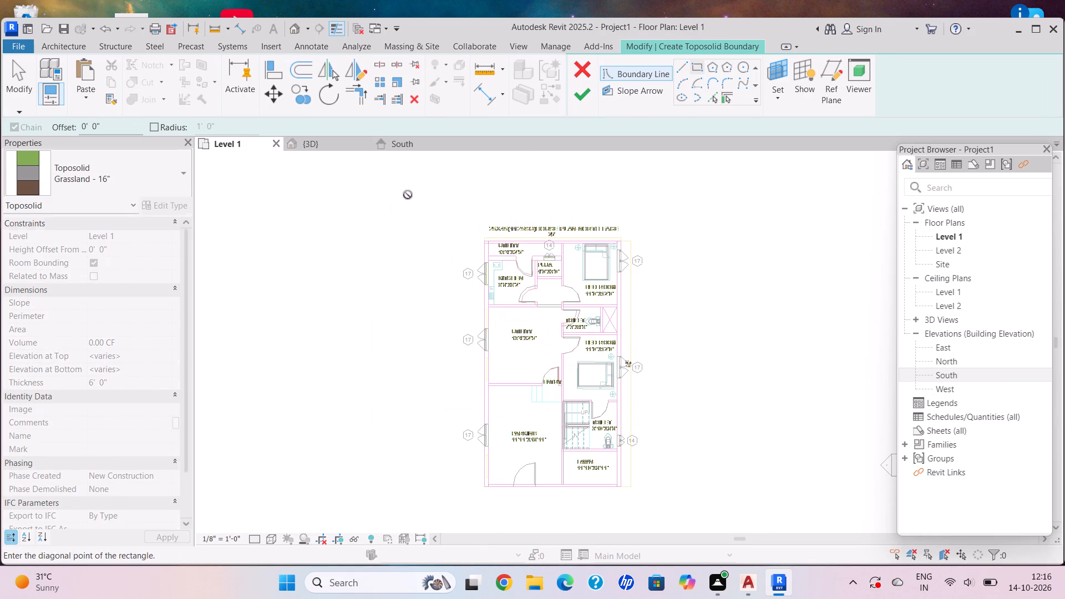
pyautogui.moveTo(760, 417); pyautogui.dragTo(727, 324, button='middle')
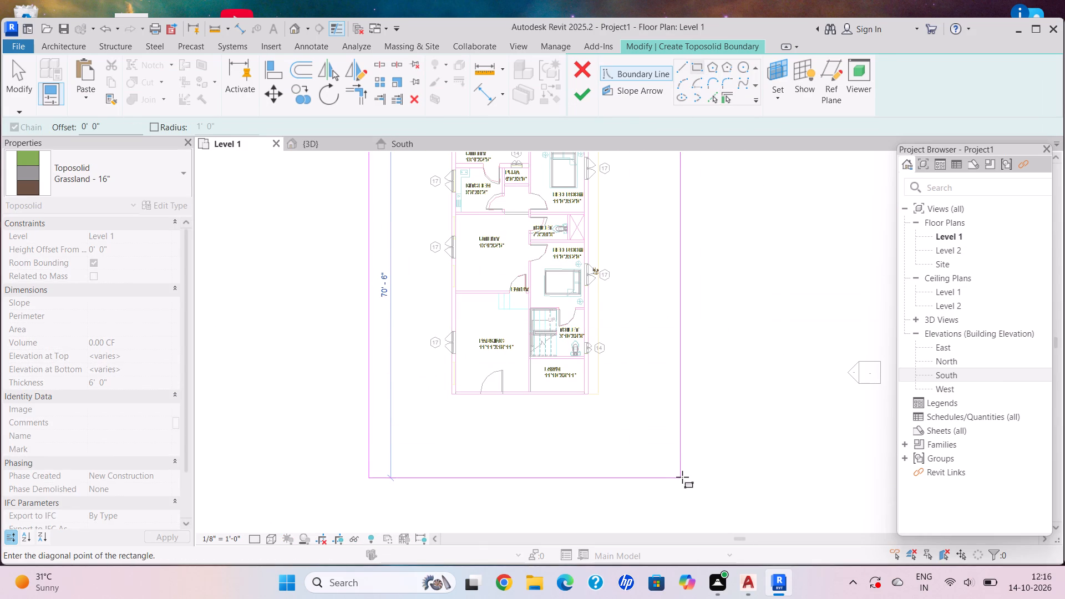
pyautogui.click(691, 470)
pyautogui.click(592, 78)
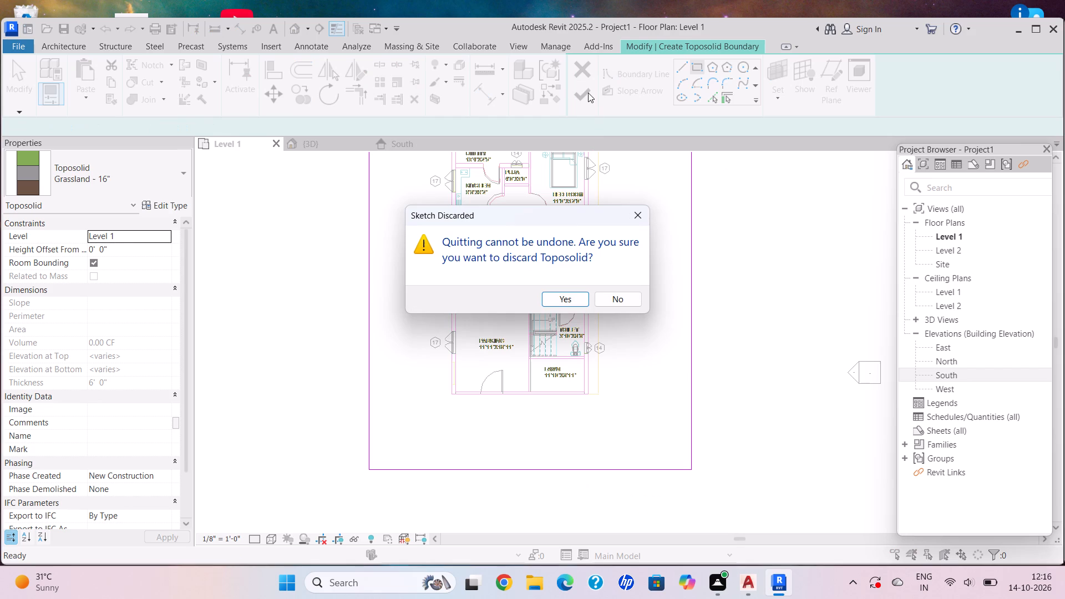
pyautogui.click(635, 214)
pyautogui.click(587, 95)
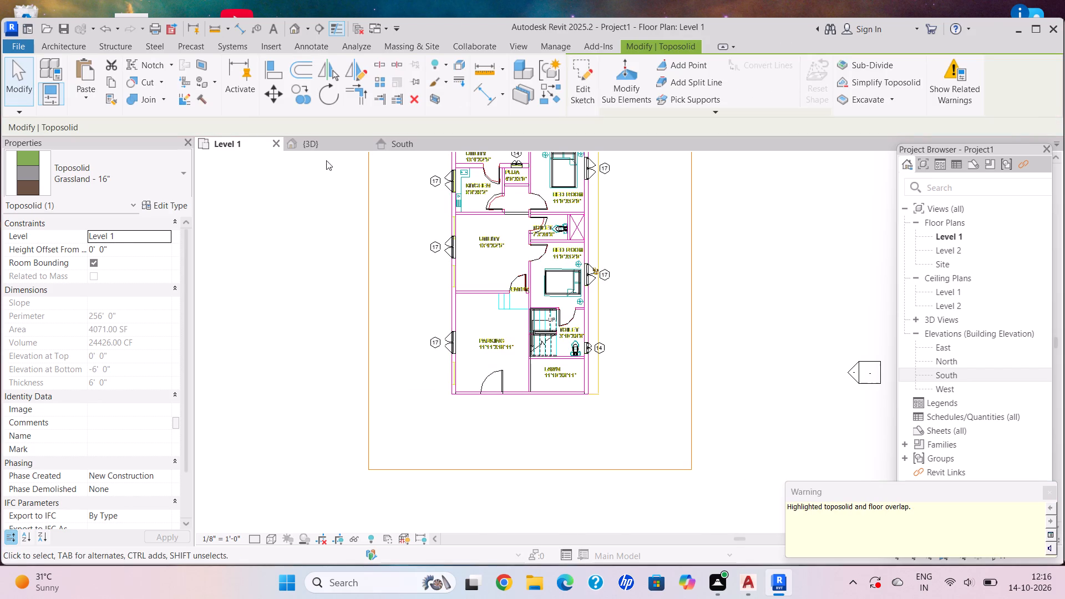
# Select the toposolid in the 3D view and set its type's grass, gravel and earth layers to 2" thick each.
pyautogui.click(317, 146)
pyautogui.press('Escape')
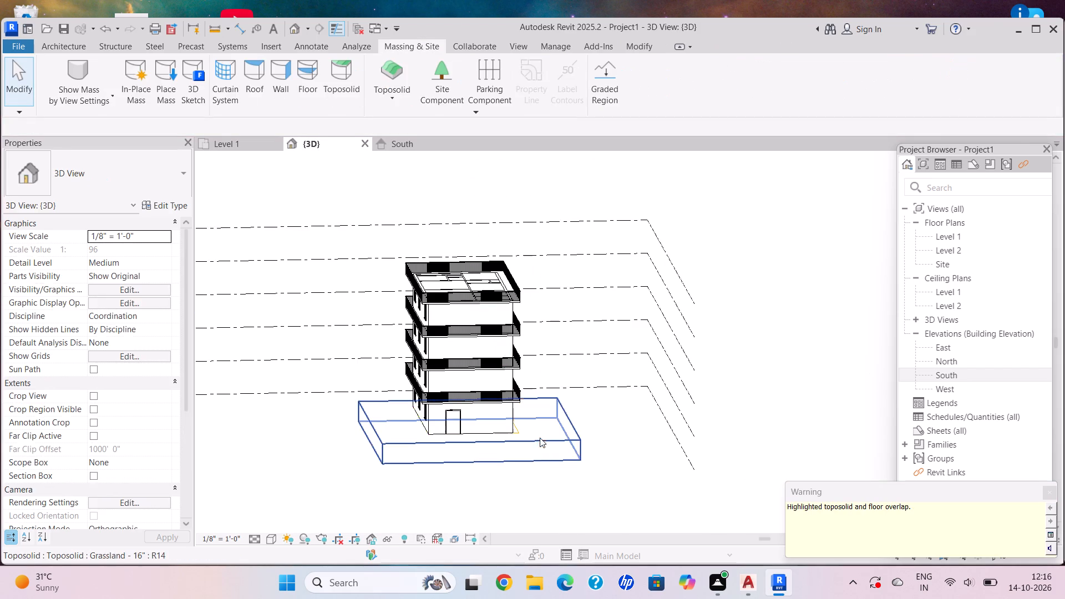
pyautogui.click(546, 445)
pyautogui.click(166, 195)
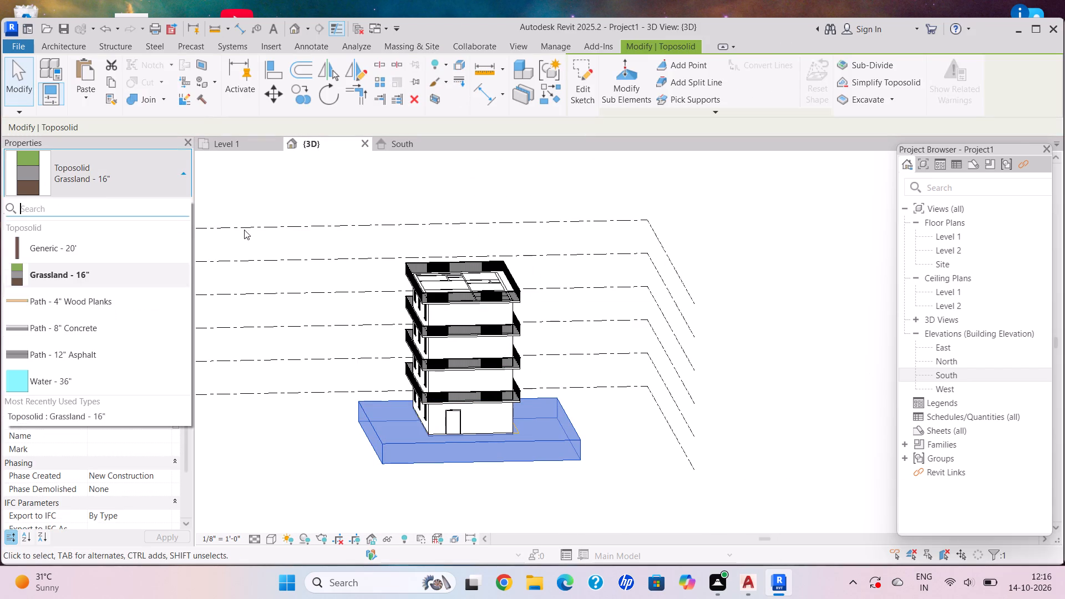
pyautogui.press('Escape')
pyautogui.click(158, 203)
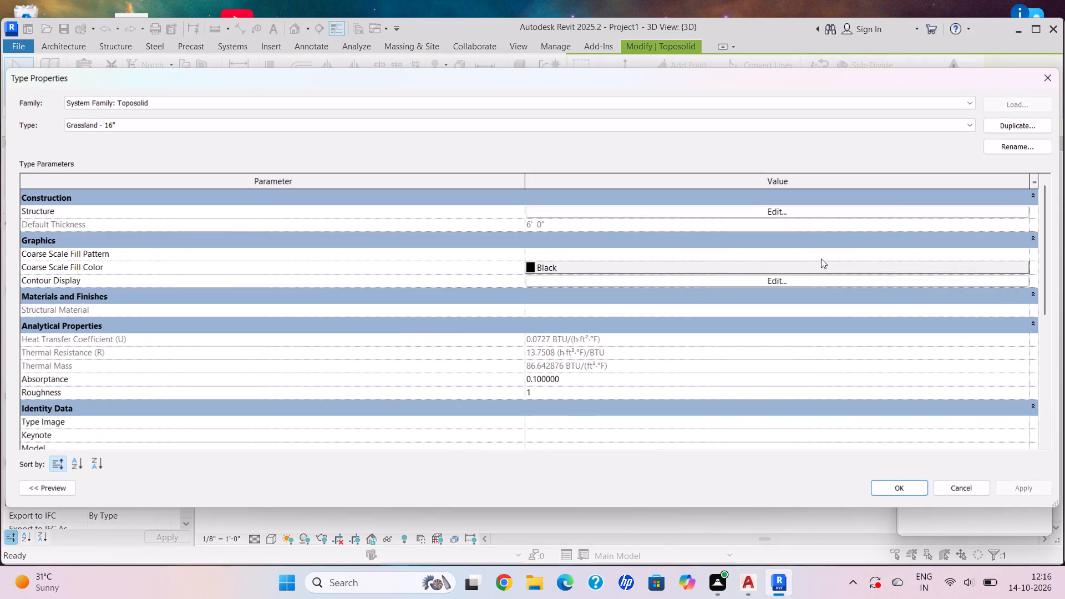
pyautogui.click(777, 214)
pyautogui.click(486, 200)
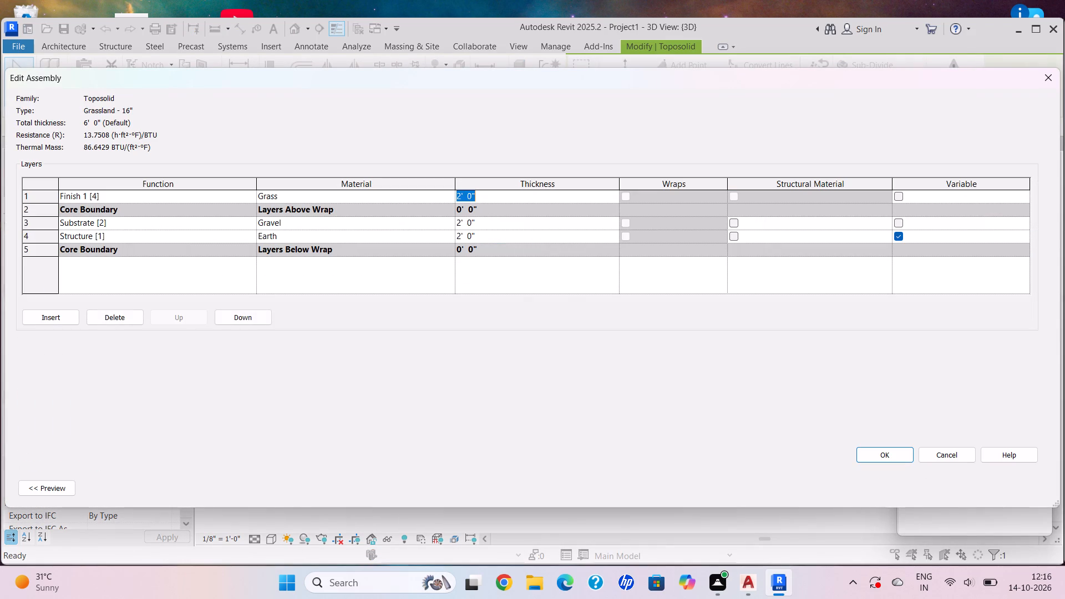
pyautogui.press('BackSpace')
pyautogui.write('2"')
pyautogui.press('Return')
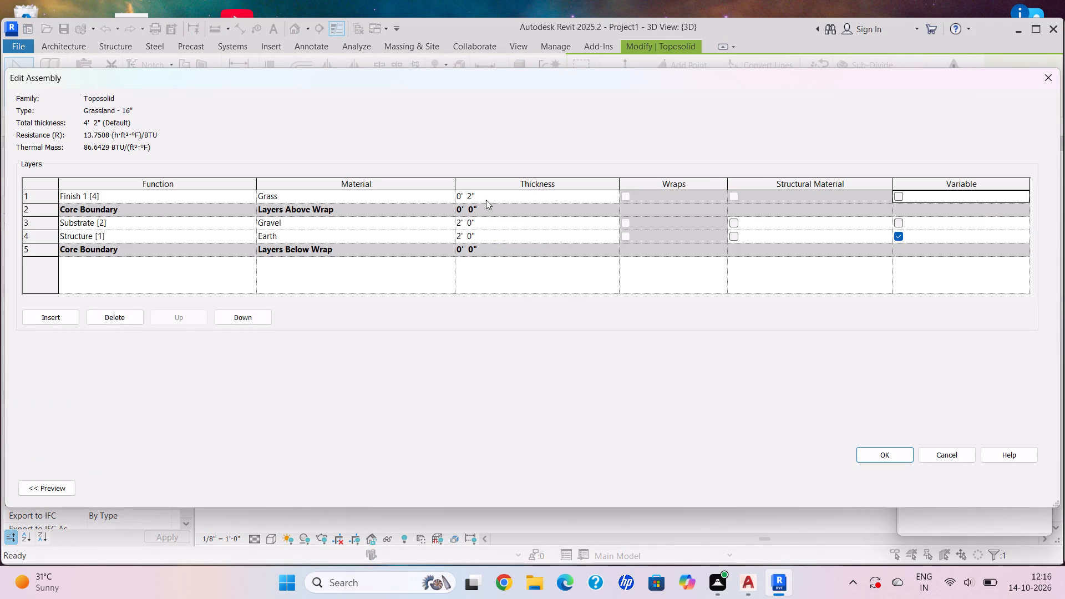
pyautogui.click(496, 219)
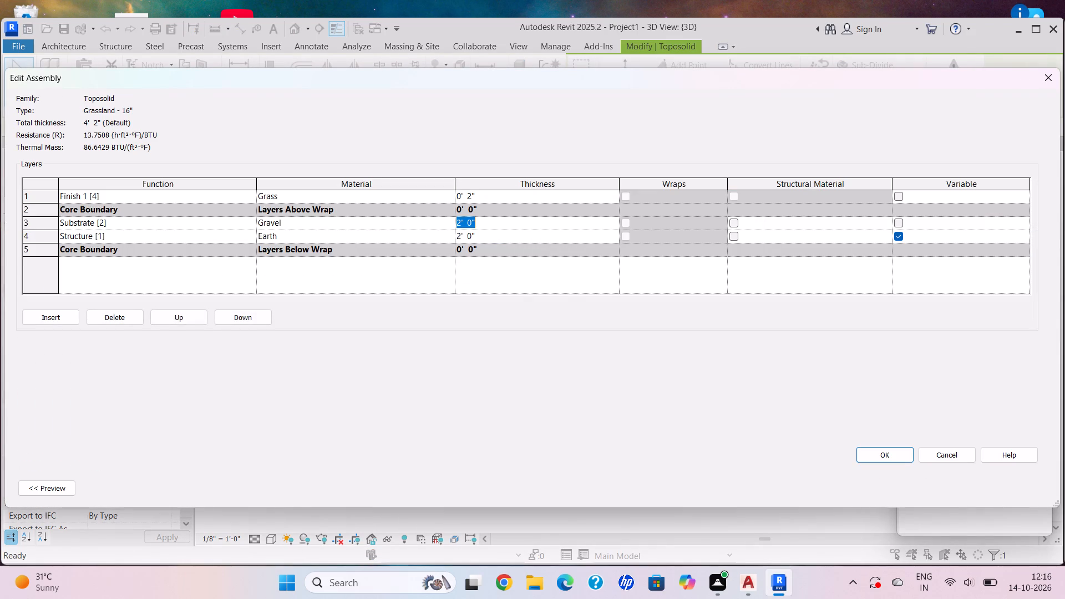
pyautogui.press('BackSpace')
pyautogui.write('2"')
pyautogui.press('Return')
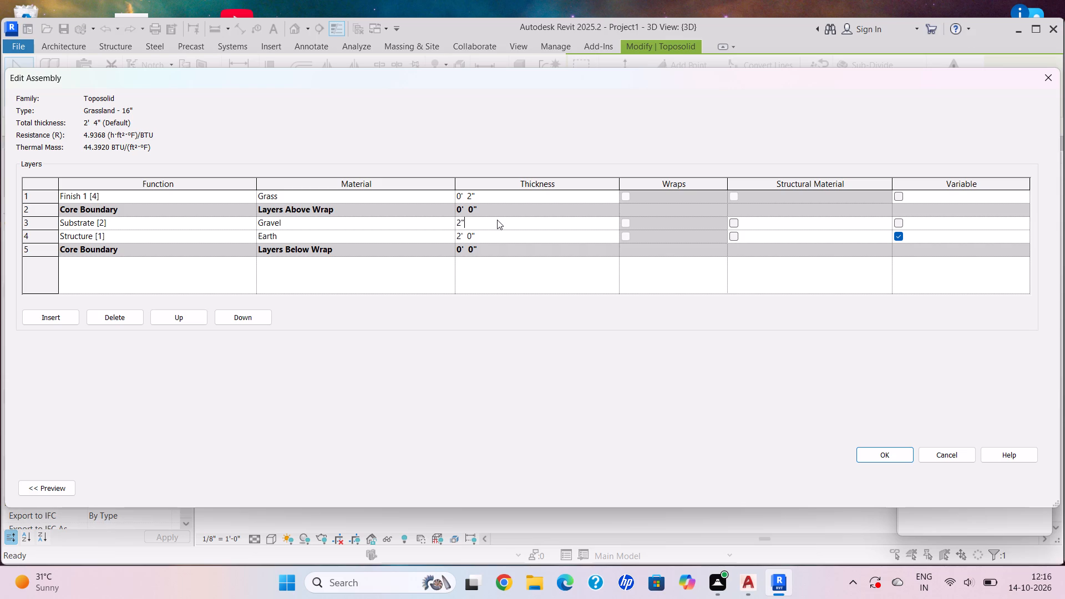
pyautogui.click(496, 235)
pyautogui.press('BackSpace')
pyautogui.write('2"')
pyautogui.press('Return')
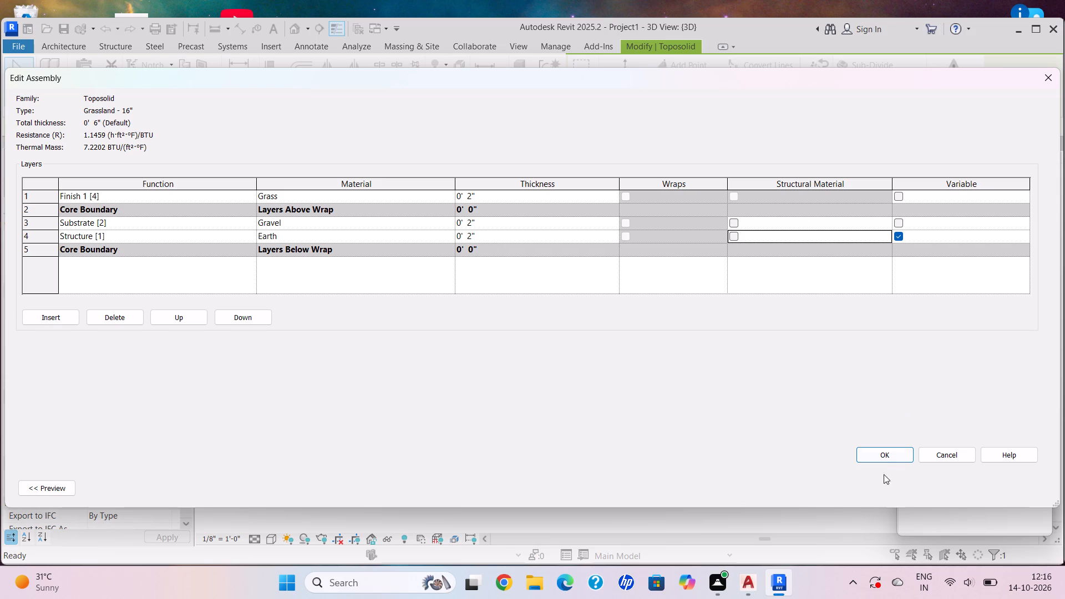
pyautogui.click(887, 456)
pyautogui.click(1022, 489)
pyautogui.click(909, 486)
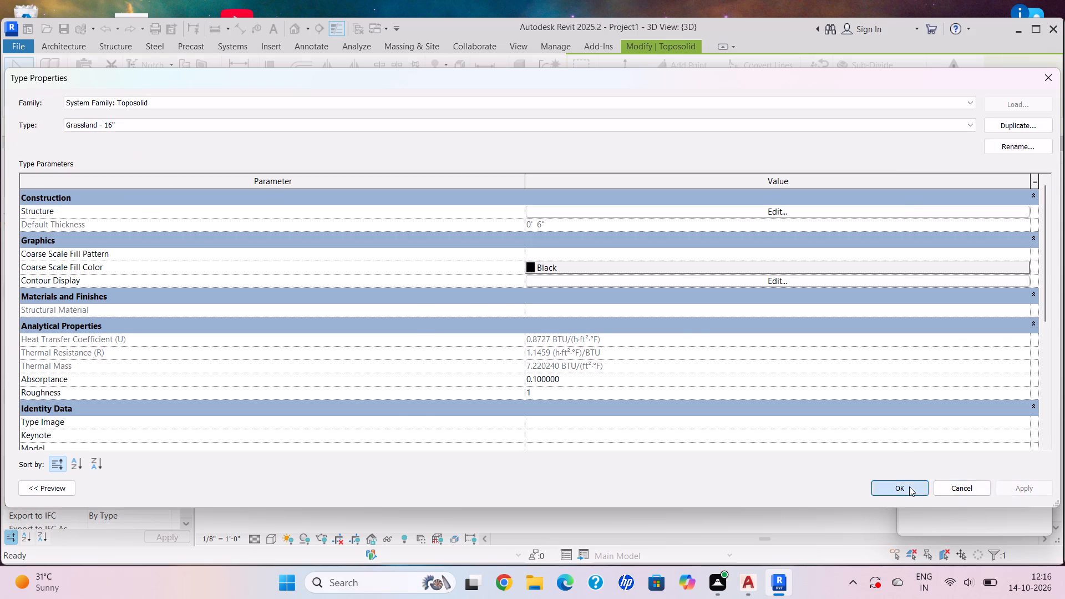
pyautogui.press('Escape')
pyautogui.press('Escape')
# Set the toposolid's height offset from Level 1 to -3".
pyautogui.keyDown('shift'); pyautogui.moveTo(533, 426); pyautogui.dragTo(510, 424, button='middle'); pyautogui.keyUp('shift')
pyautogui.scroll(4, 525, 432)
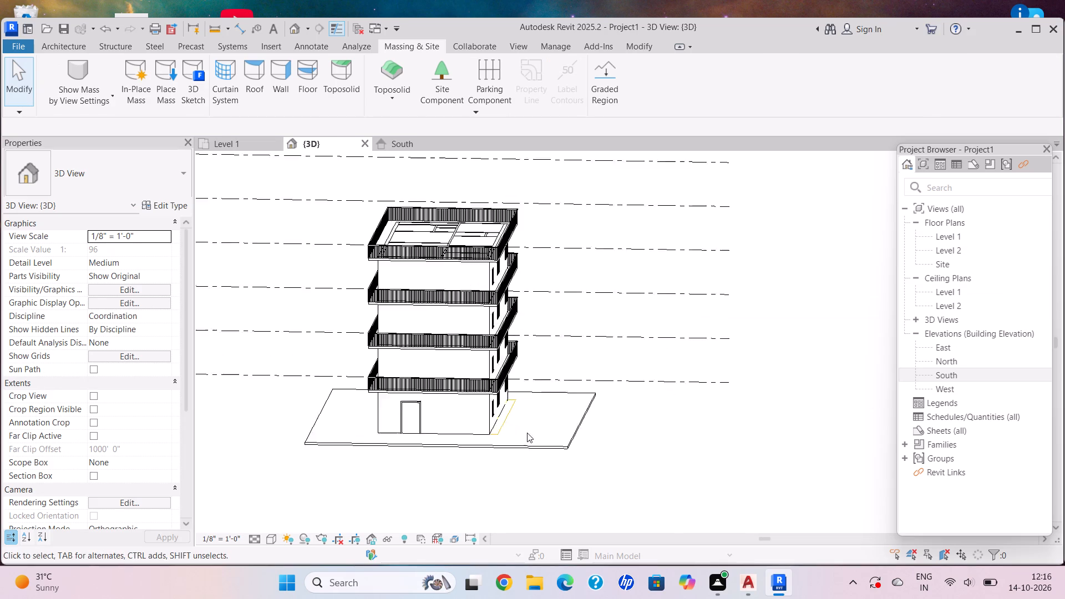
pyautogui.scroll(2, 527, 433)
pyautogui.click(572, 461)
pyautogui.click(147, 248)
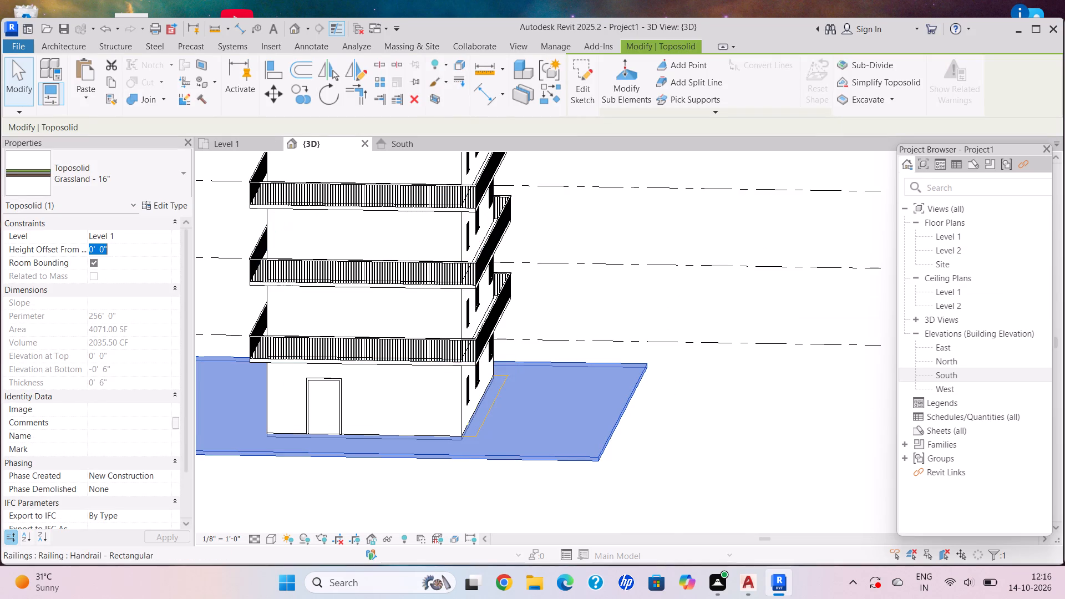
pyautogui.press('BackSpace')
pyautogui.press('BackSpace')
pyautogui.write('-3"')
pyautogui.press('Return')
pyautogui.press('Escape')
# Examine the lowered toposolid and how the building sits on it from several sides in the 3D view.
pyautogui.scroll(-1, 495, 419)
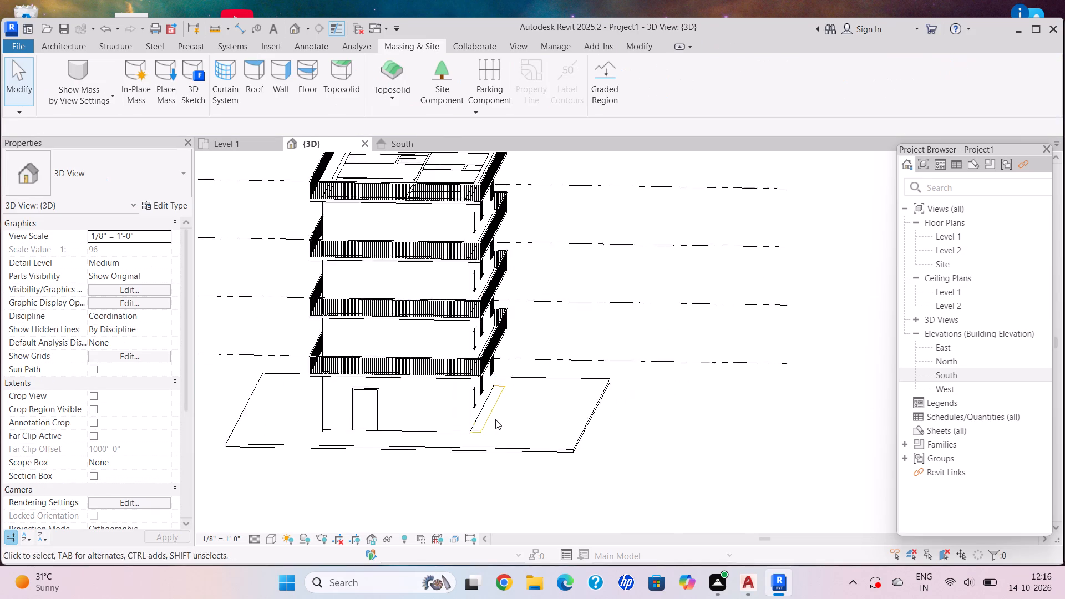
pyautogui.scroll(-2, 495, 419)
pyautogui.keyDown('shift'); pyautogui.moveTo(500, 420); pyautogui.dragTo(529, 459, button='middle'); pyautogui.keyUp('shift')
pyautogui.scroll(3, 530, 426)
pyautogui.keyDown('shift'); pyautogui.moveTo(526, 419); pyautogui.dragTo(412, 384, button='middle'); pyautogui.keyUp('shift')
pyautogui.scroll(-4, 424, 370)
pyautogui.moveTo(432, 372); pyautogui.dragTo(447, 380, button='middle')
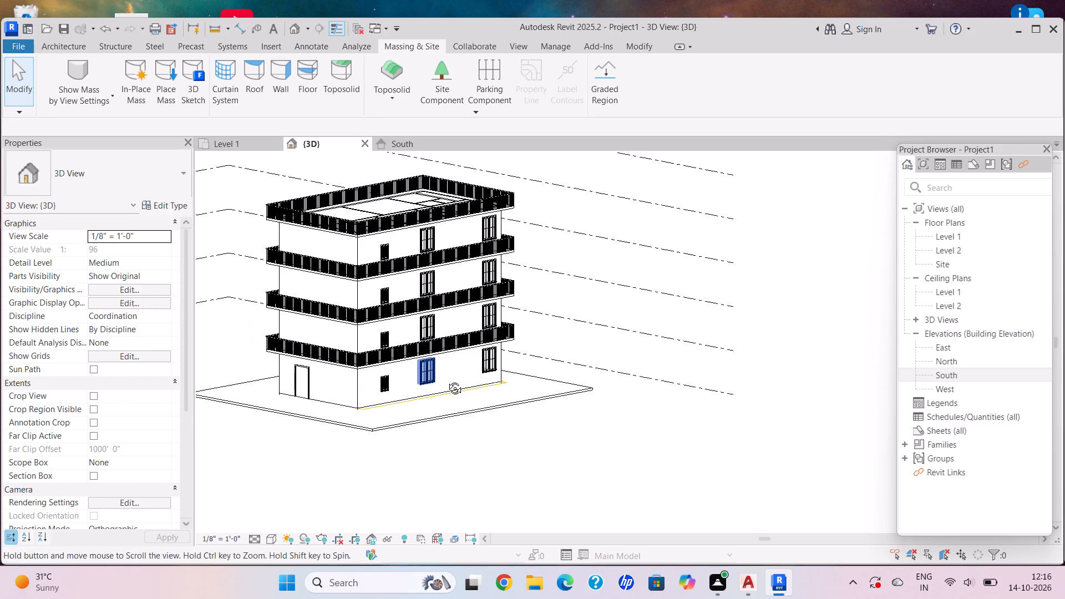
pyautogui.moveTo(447, 380); pyautogui.dragTo(483, 397, button='middle')
pyautogui.scroll(3, 432, 397)
pyautogui.scroll(1, 468, 369)
pyautogui.moveTo(474, 371); pyautogui.dragTo(540, 398, button='middle')
pyautogui.scroll(-4, 554, 380)
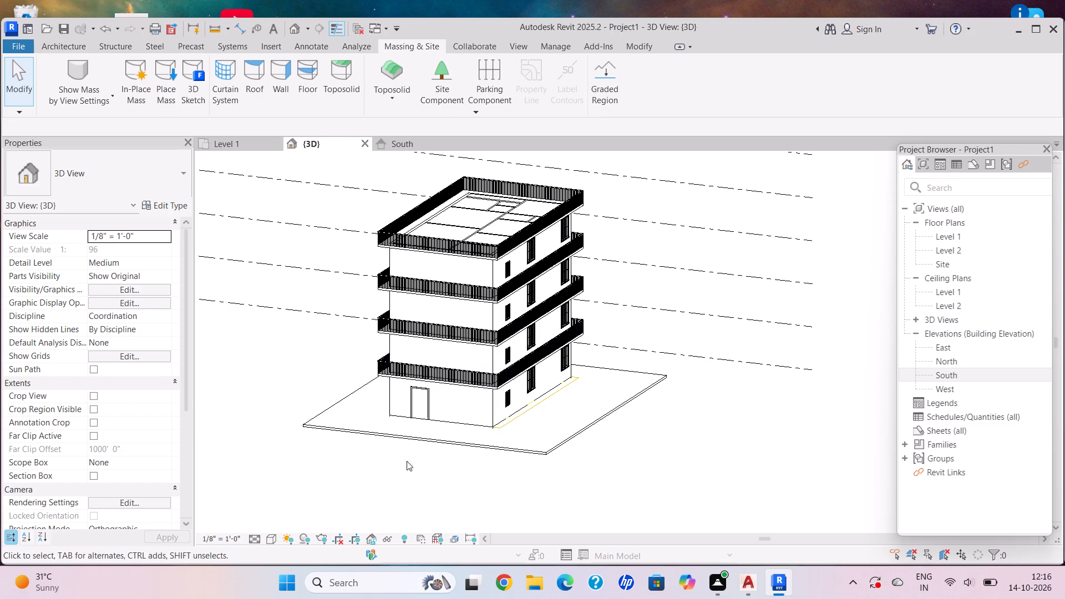
# Display the 3D view of the building and its site in the Shaded visual style.
pyautogui.click(263, 546)
pyautogui.click(274, 541)
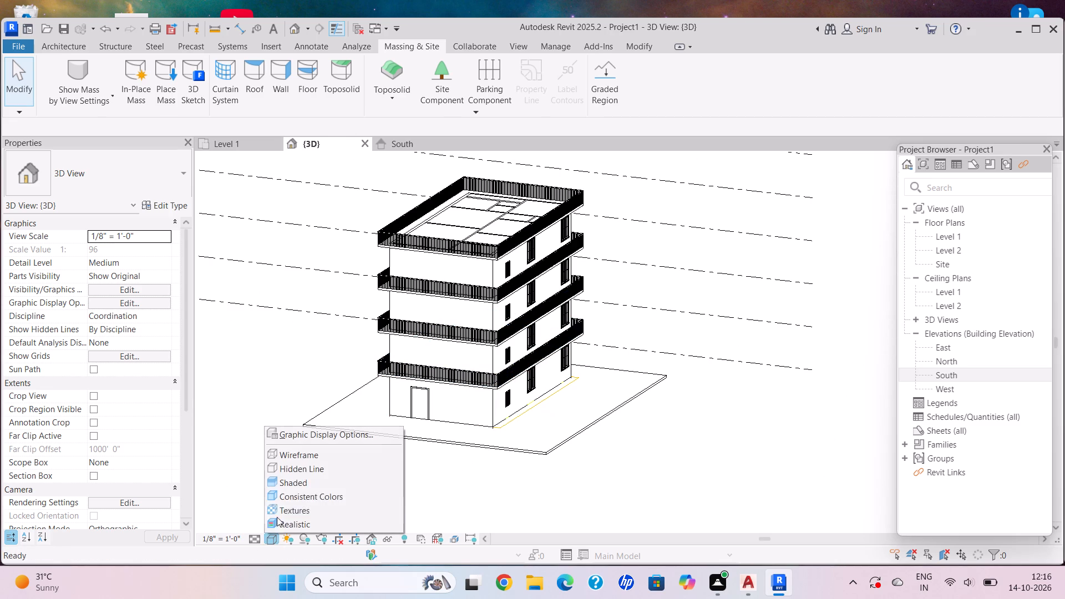
pyautogui.click(303, 478)
pyautogui.scroll(5, 474, 398)
pyautogui.scroll(-3, 479, 389)
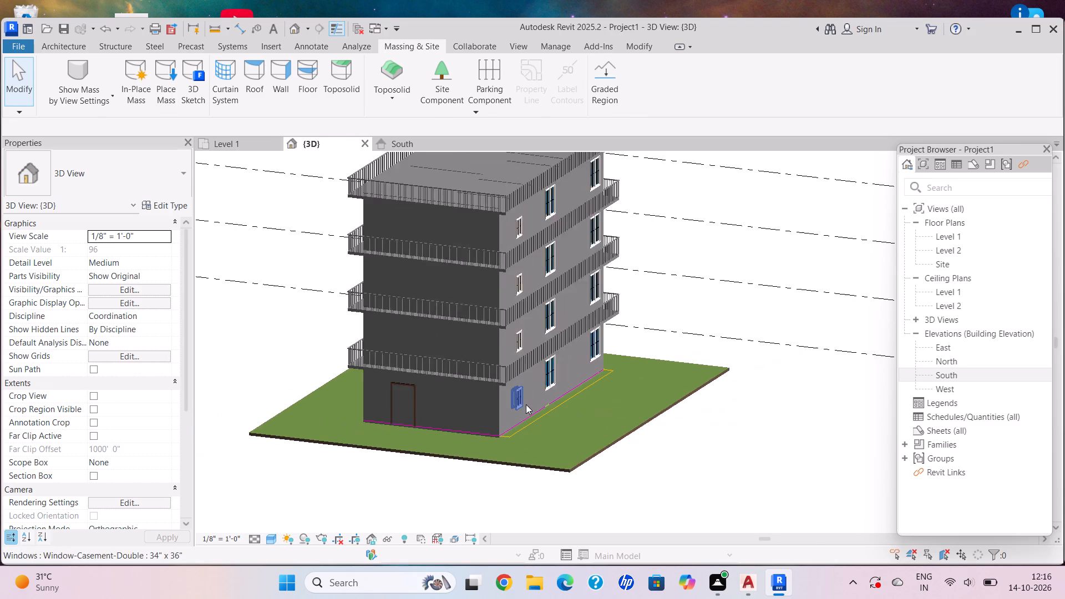
pyautogui.moveTo(531, 353); pyautogui.dragTo(559, 392, button='middle')
pyautogui.scroll(-4, 546, 374)
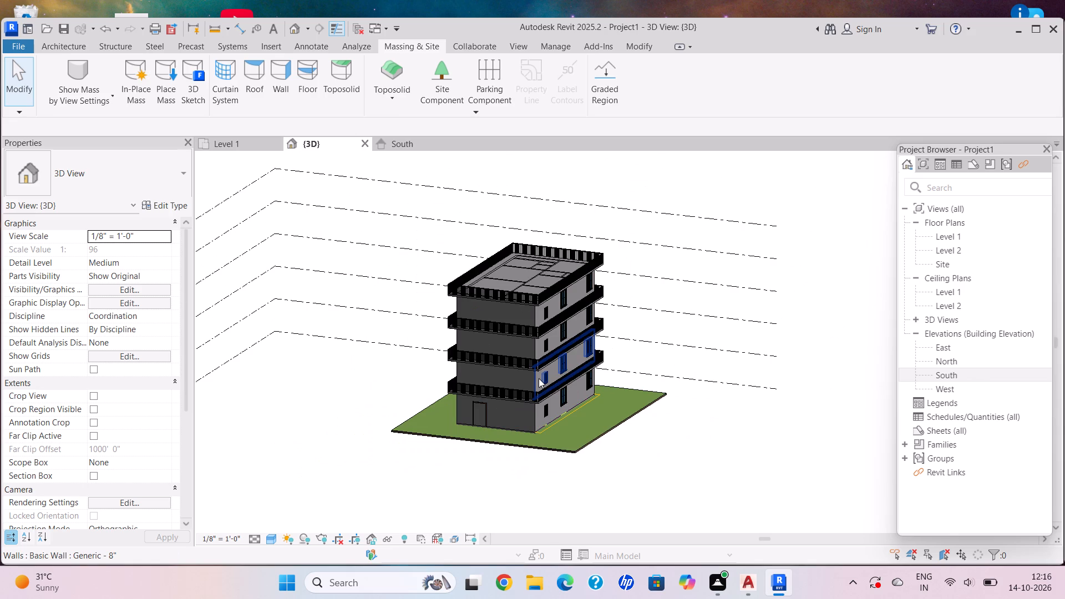
pyautogui.moveTo(559, 377); pyautogui.dragTo(539, 344, button='middle')
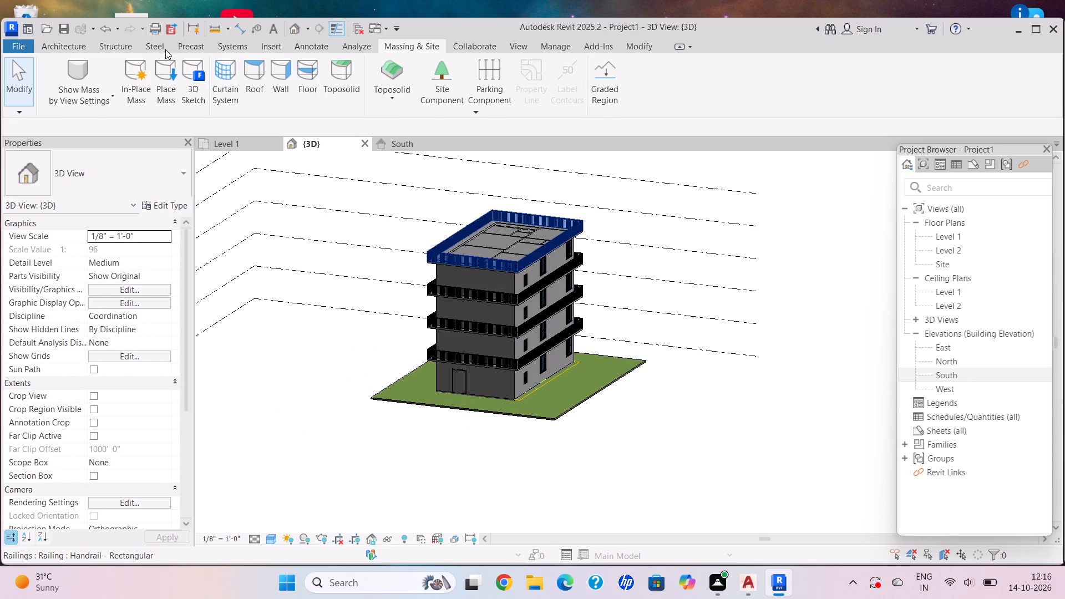
# Draw four chained Generic - 8" boundary walls in the Level 1 plan as a closed rectangle about 48' by 61' around the house.
pyautogui.click(75, 45)
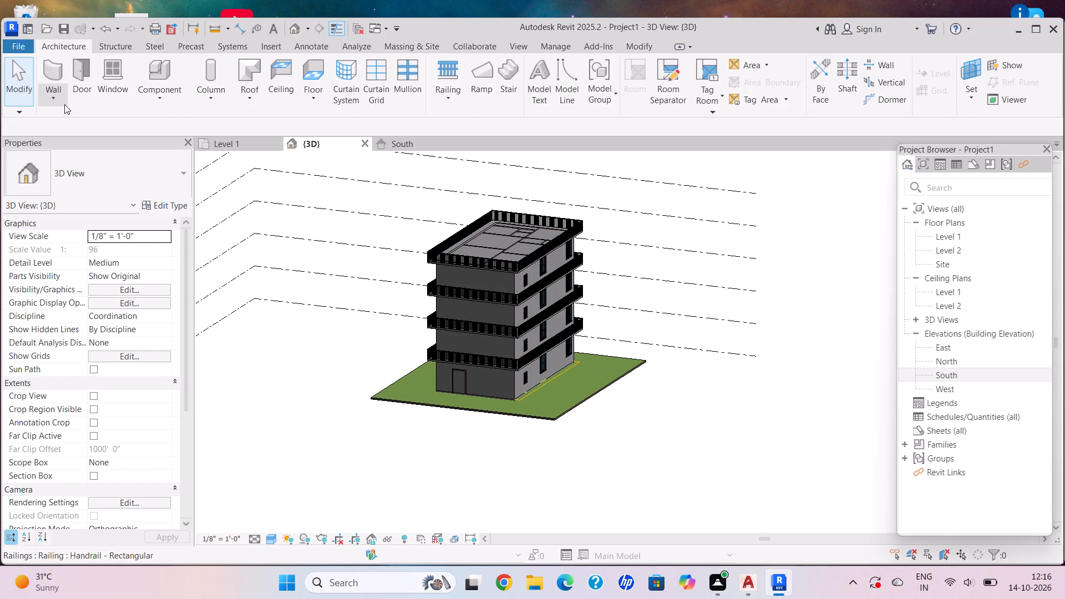
pyautogui.click(59, 97)
pyautogui.click(88, 120)
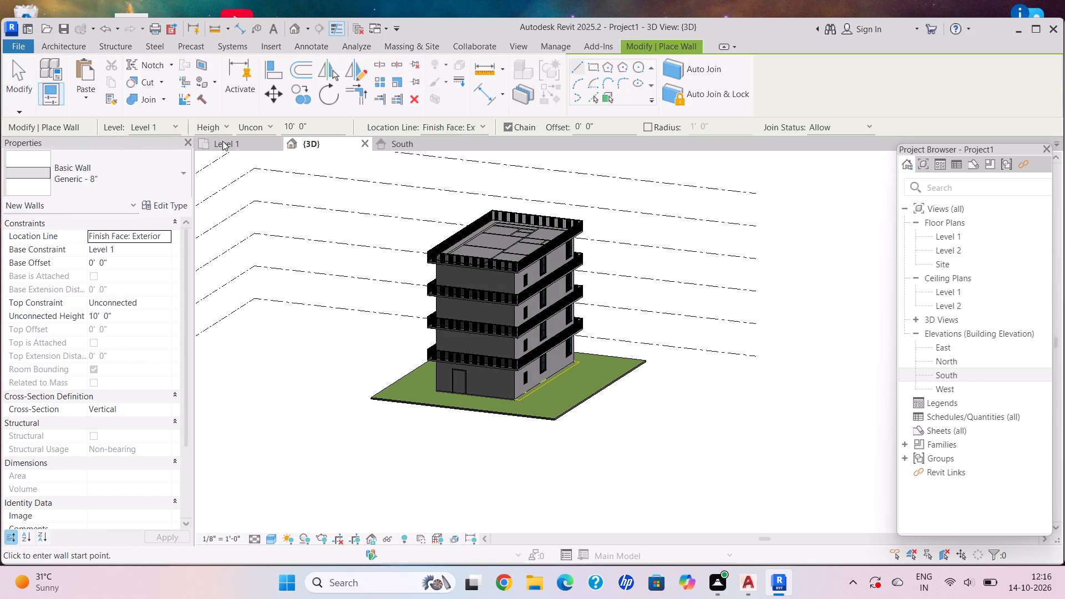
pyautogui.click(222, 138)
pyautogui.scroll(-5, 461, 250)
pyautogui.moveTo(506, 211); pyautogui.dragTo(512, 237, button='middle')
pyautogui.scroll(5, 509, 236)
pyautogui.scroll(3, 421, 206)
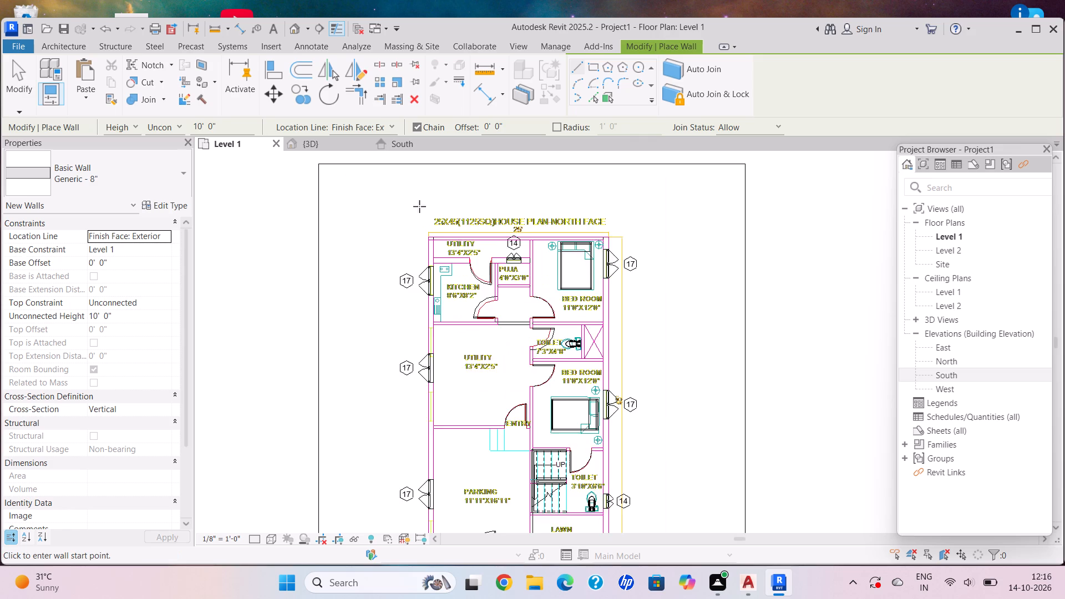
pyautogui.click(348, 180)
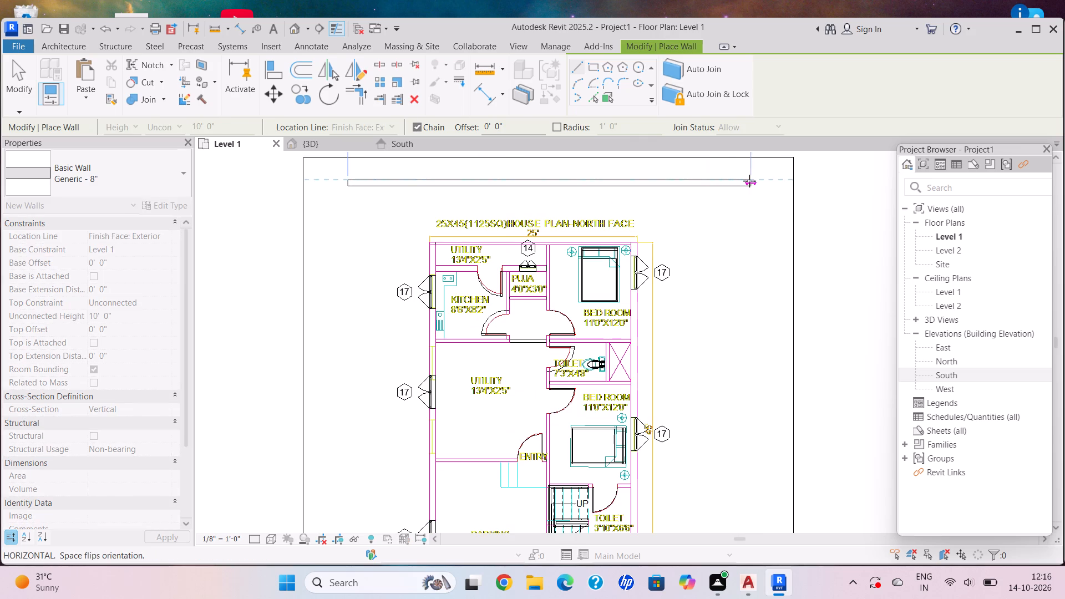
pyautogui.click(750, 181)
pyautogui.scroll(-2, 768, 323)
pyautogui.moveTo(770, 326); pyautogui.dragTo(734, 210, button='middle')
pyautogui.scroll(-2, 736, 211)
pyautogui.click(721, 419)
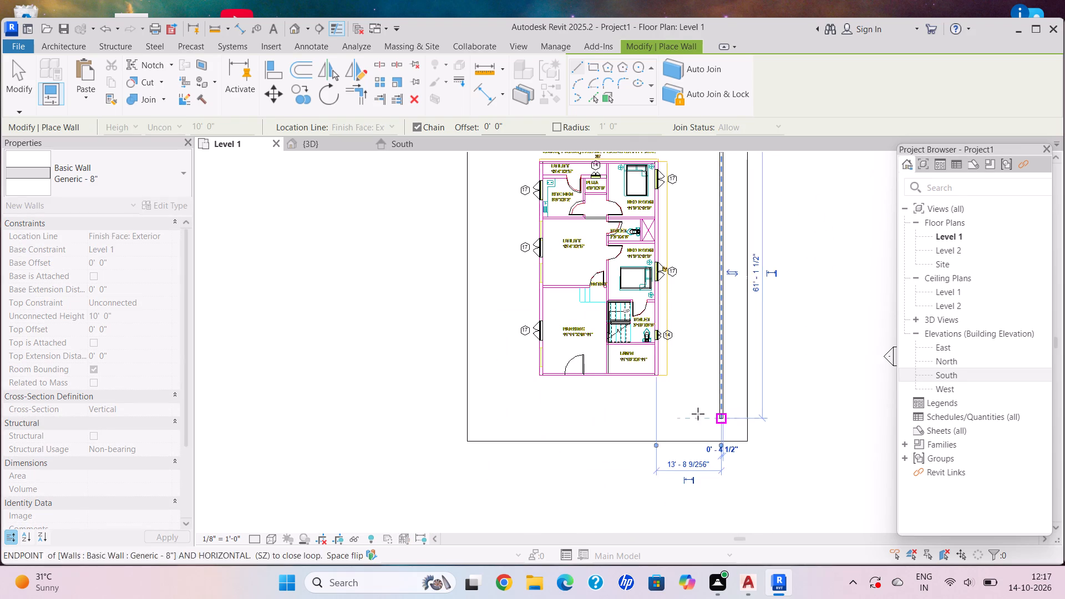
pyautogui.scroll(-3, 494, 426)
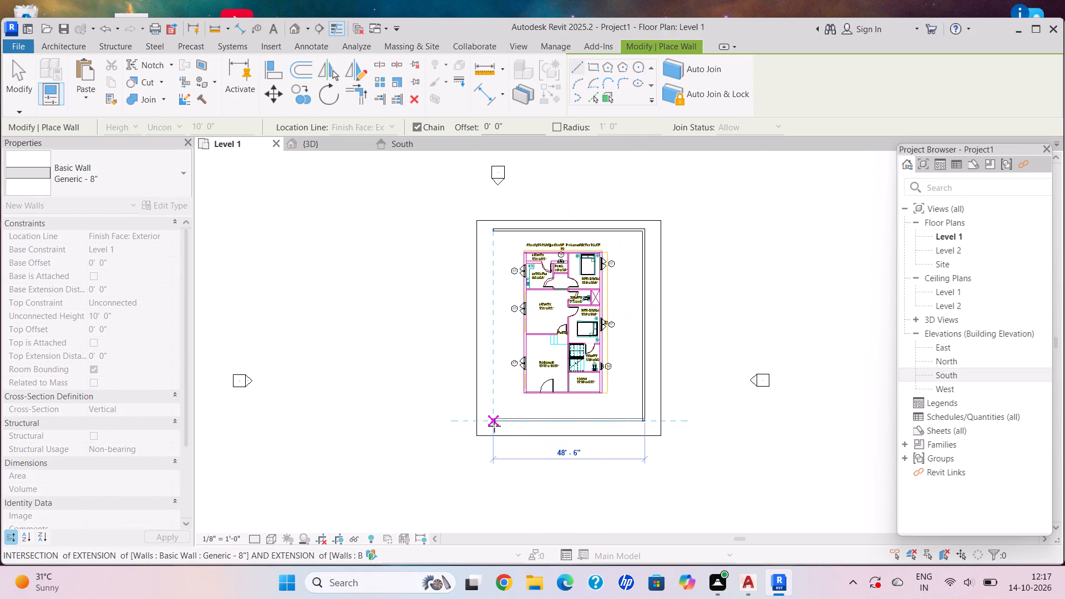
pyautogui.click(494, 426)
pyautogui.scroll(7, 489, 235)
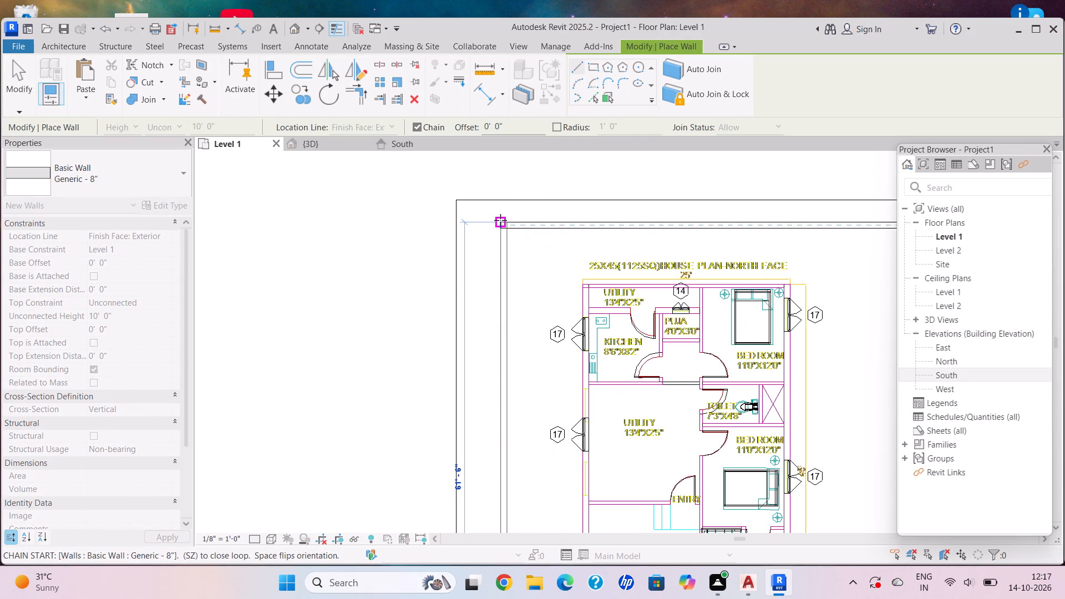
pyautogui.click(500, 220)
pyautogui.click(302, 145)
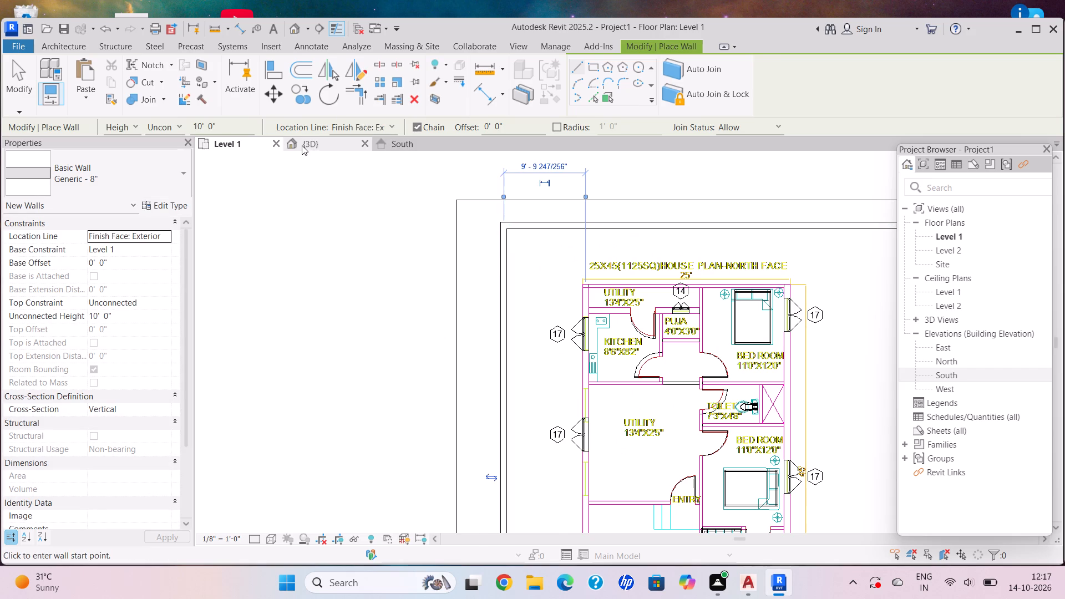
pyautogui.press('Escape')
# Set the unconnected height of the short boundary wall facing the entrance door to 5' in the 3D view.
pyautogui.keyDown('shift'); pyautogui.moveTo(488, 396); pyautogui.dragTo(517, 409, button='middle'); pyautogui.keyUp('shift')
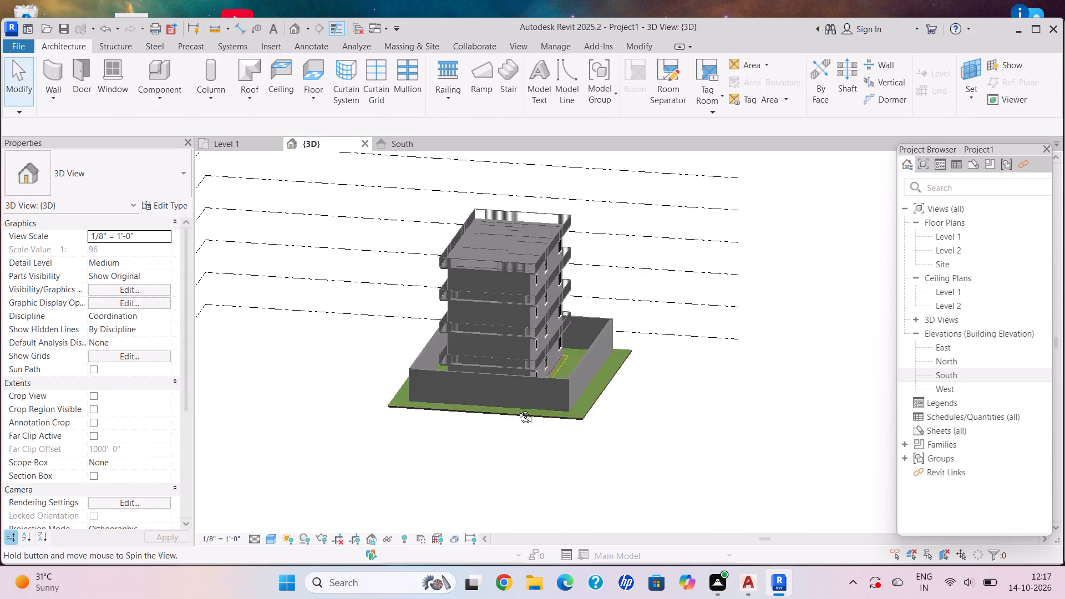
pyautogui.keyDown('shift'); pyautogui.moveTo(517, 409); pyautogui.dragTo(521, 411, button='middle'); pyautogui.keyUp('shift')
pyautogui.keyDown('shift'); pyautogui.scroll(7, 520, 410); pyautogui.keyUp('shift')
pyautogui.press('Escape')
pyautogui.click(563, 383)
pyautogui.click(559, 375)
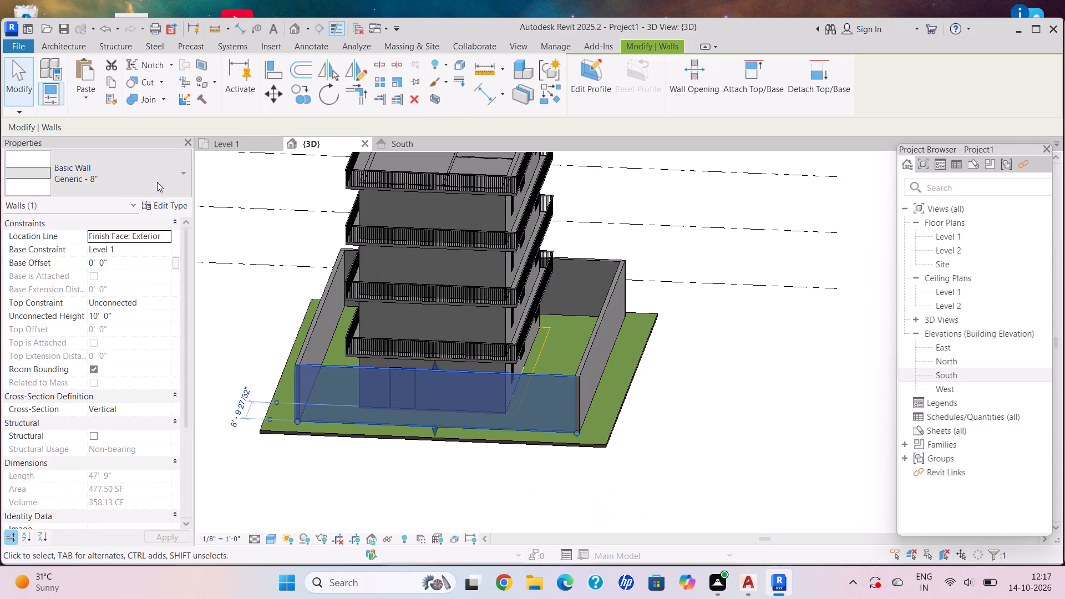
pyautogui.click(133, 314)
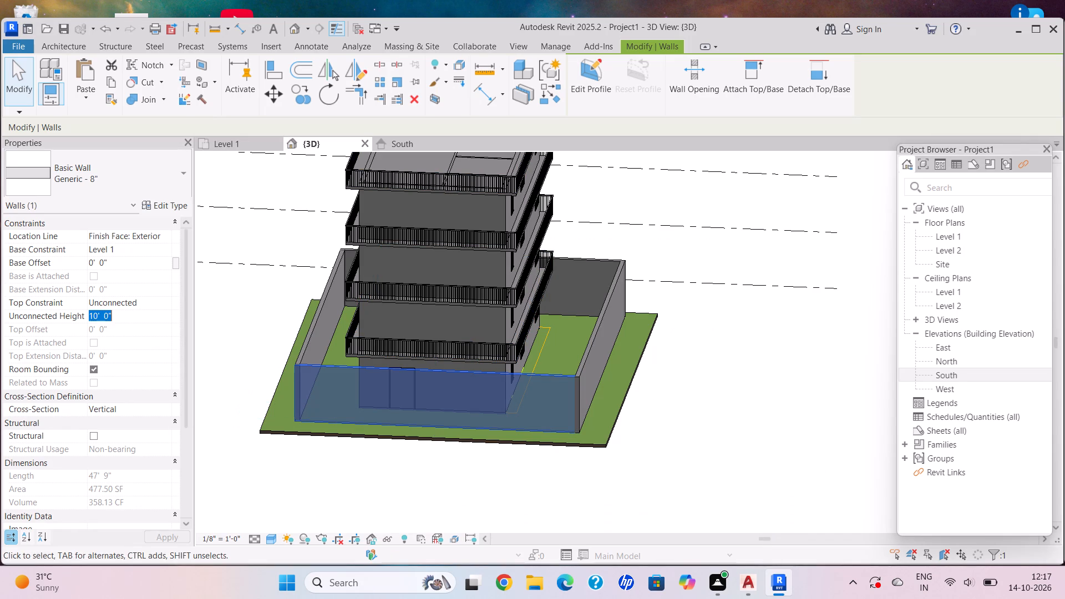
pyautogui.press('BackSpace')
pyautogui.press('BackSpace')
pyautogui.write("5'")
pyautogui.press('Return')
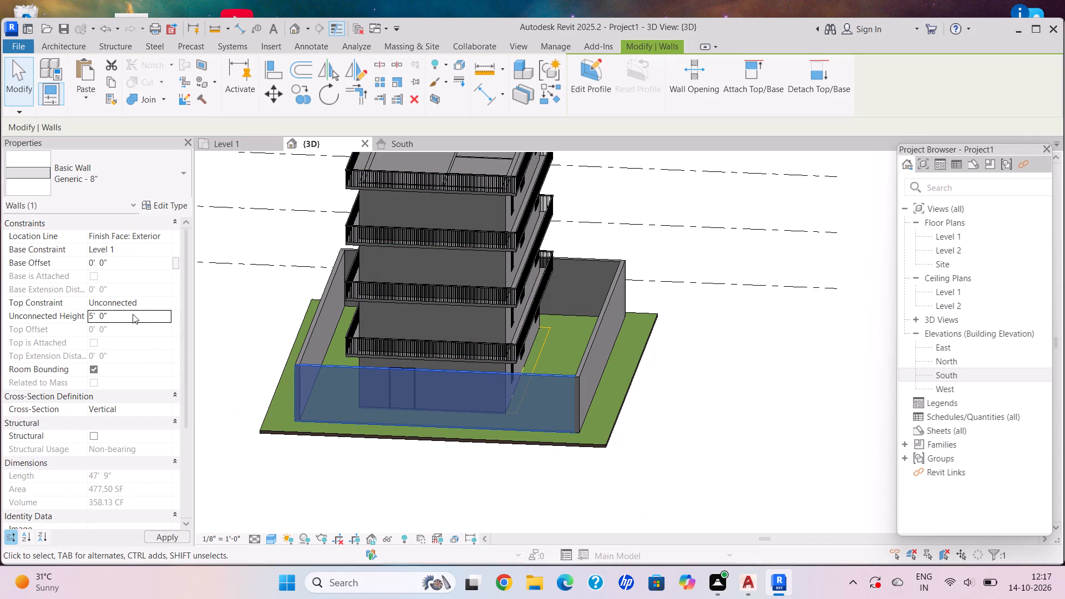
pyautogui.press('Escape')
# Set the unconnected height of the adjoining long boundary wall to 5'.
pyautogui.keyDown('shift'); pyautogui.moveTo(561, 395); pyautogui.dragTo(476, 450, button='middle'); pyautogui.keyUp('shift')
pyautogui.click(459, 398)
pyautogui.click(142, 314)
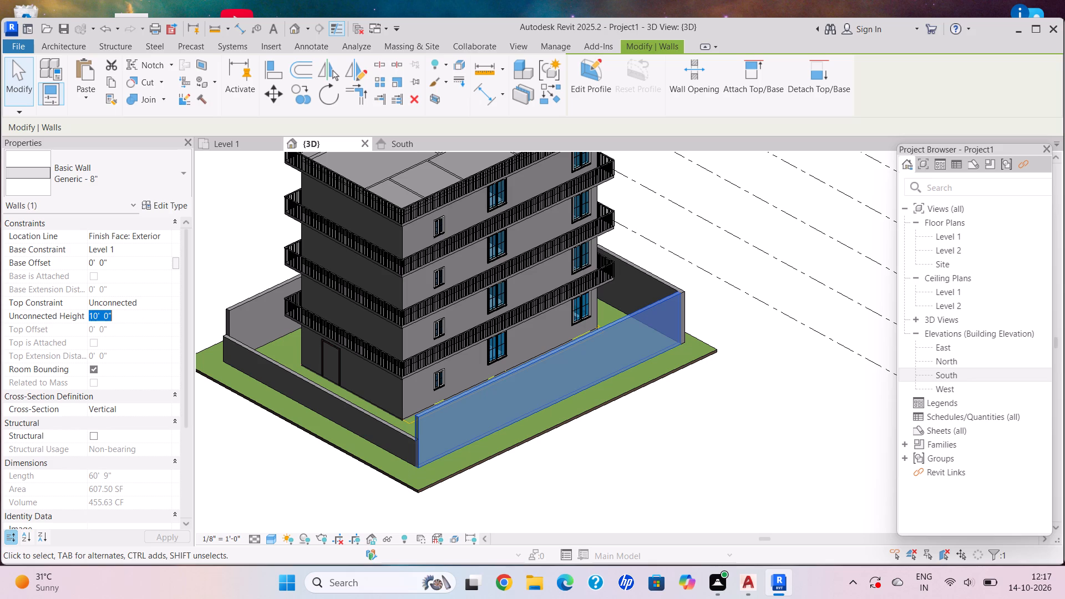
pyautogui.press('BackSpace')
pyautogui.press('2')
pyautogui.press('BackSpace')
pyautogui.press('BackSpace')
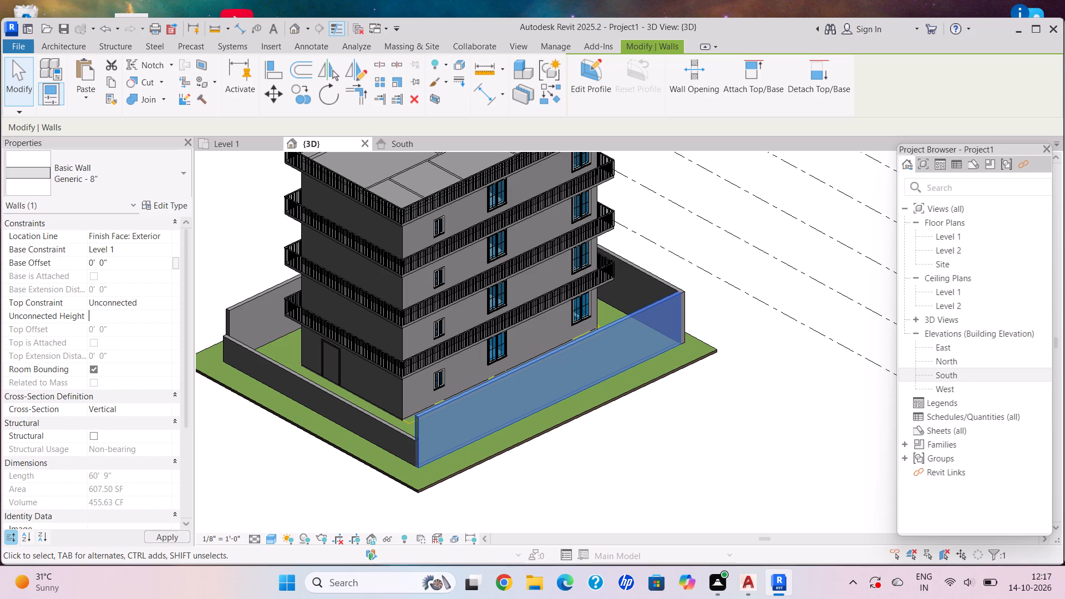
pyautogui.write("5'")
pyautogui.press('Return')
pyautogui.press('Escape')
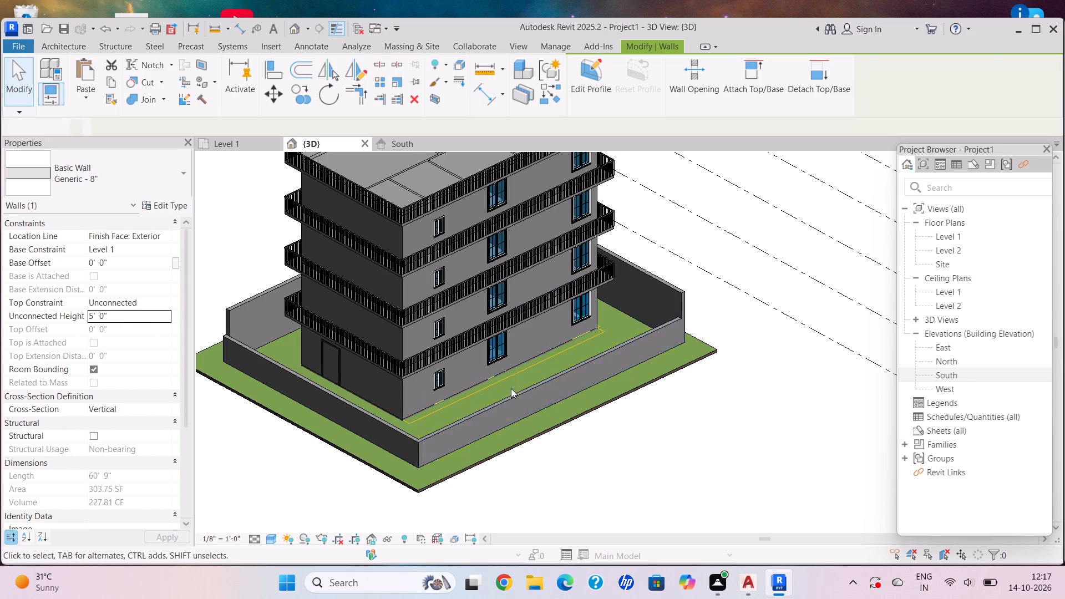
# Set the unconnected height of the short boundary wall behind the house to 5'.
pyautogui.scroll(-5, 618, 347)
pyautogui.keyDown('shift'); pyautogui.moveTo(632, 358); pyautogui.dragTo(419, 412, button='middle'); pyautogui.keyUp('shift')
pyautogui.scroll(4, 586, 363)
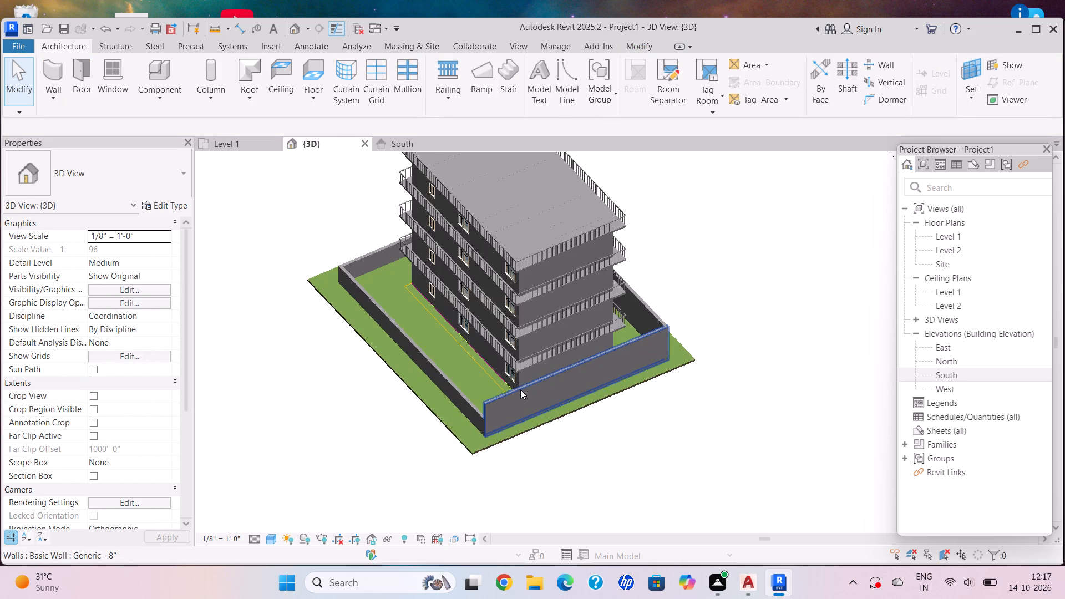
pyautogui.click(519, 390)
pyautogui.click(137, 313)
pyautogui.press('BackSpace')
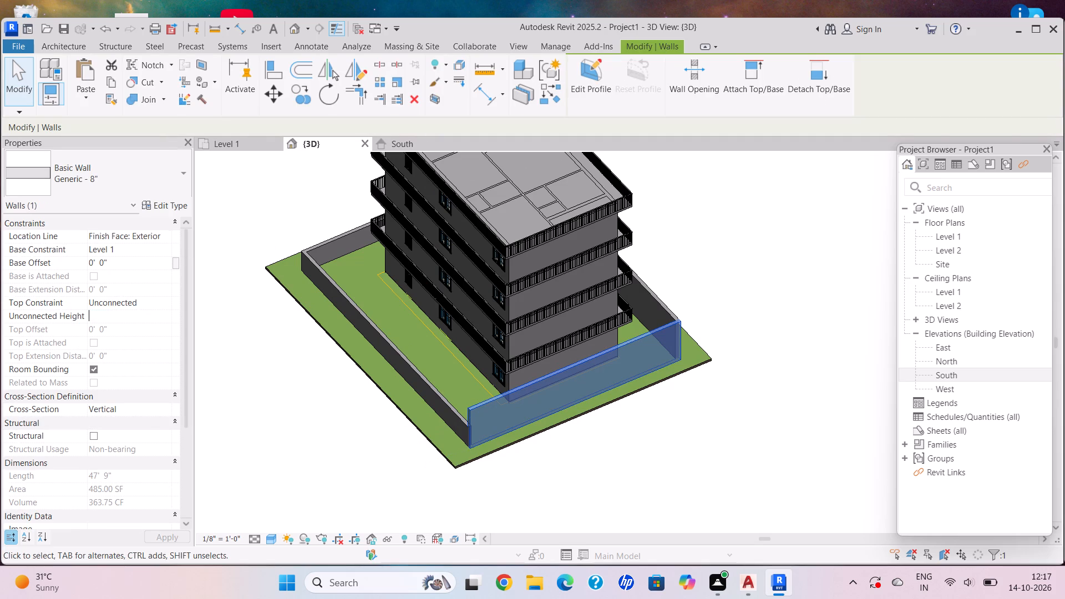
pyautogui.write("5'")
pyautogui.press('Return')
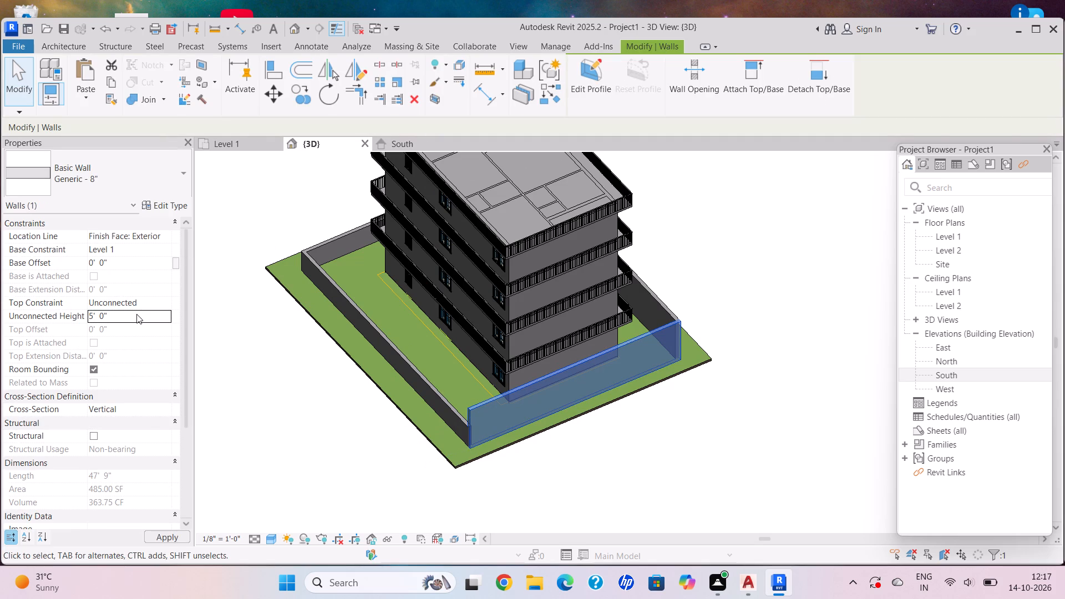
pyautogui.press('Escape')
# Set the unconnected height of the remaining long boundary wall to 5'.
pyautogui.scroll(-3, 552, 315)
pyautogui.keyDown('shift'); pyautogui.moveTo(555, 317); pyautogui.dragTo(468, 373, button='middle'); pyautogui.keyUp('shift')
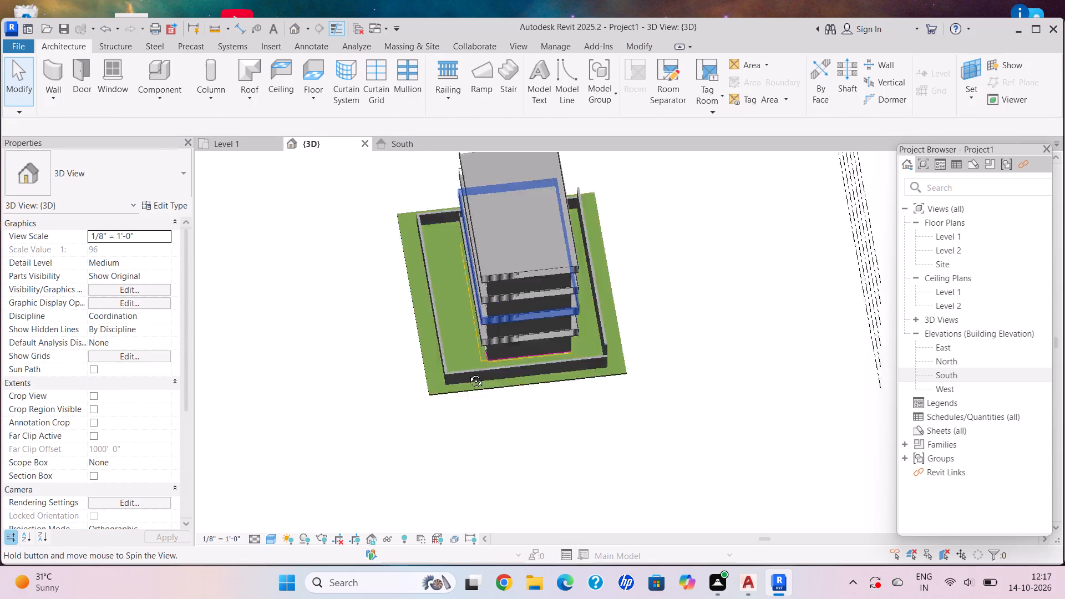
pyautogui.keyDown('shift'); pyautogui.moveTo(468, 373); pyautogui.dragTo(400, 375, button='middle'); pyautogui.keyUp('shift')
pyautogui.click(509, 374)
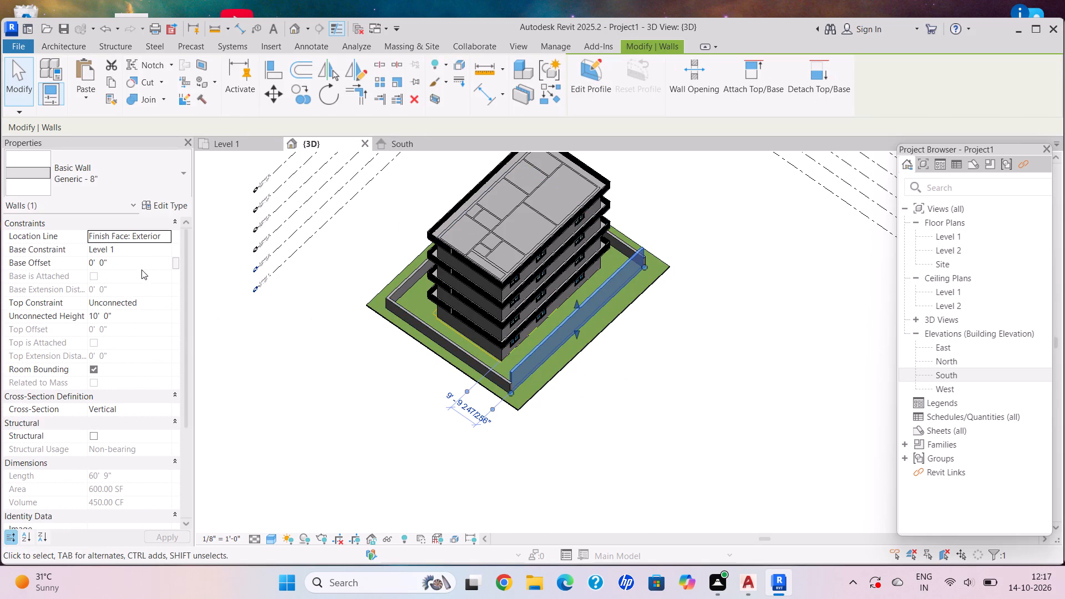
pyautogui.click(138, 313)
pyautogui.press('BackSpace')
pyautogui.press('BackSpace')
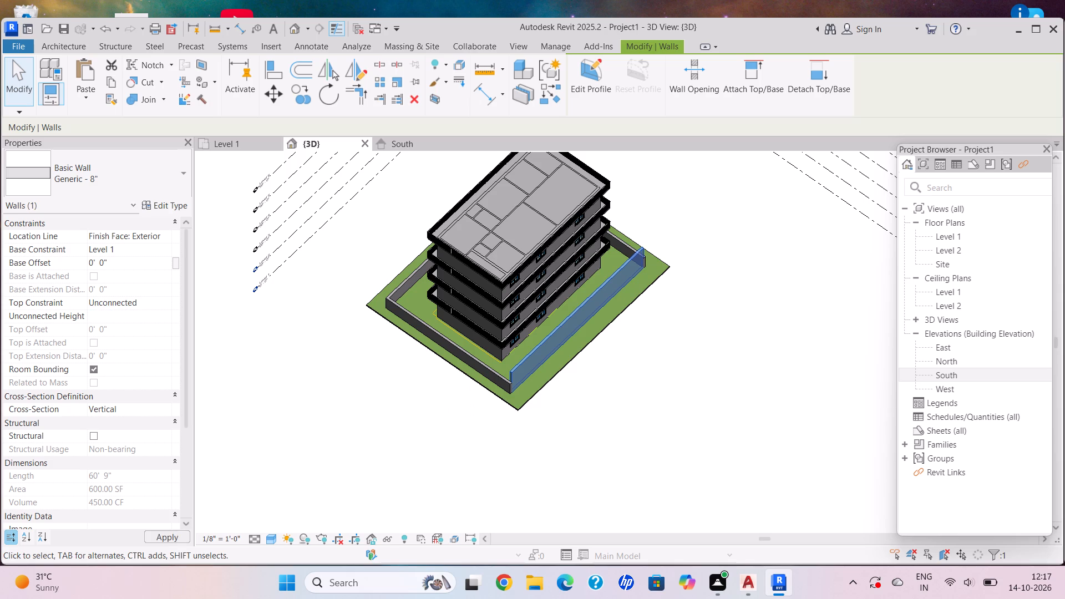
pyautogui.write("5'")
pyautogui.press('Return')
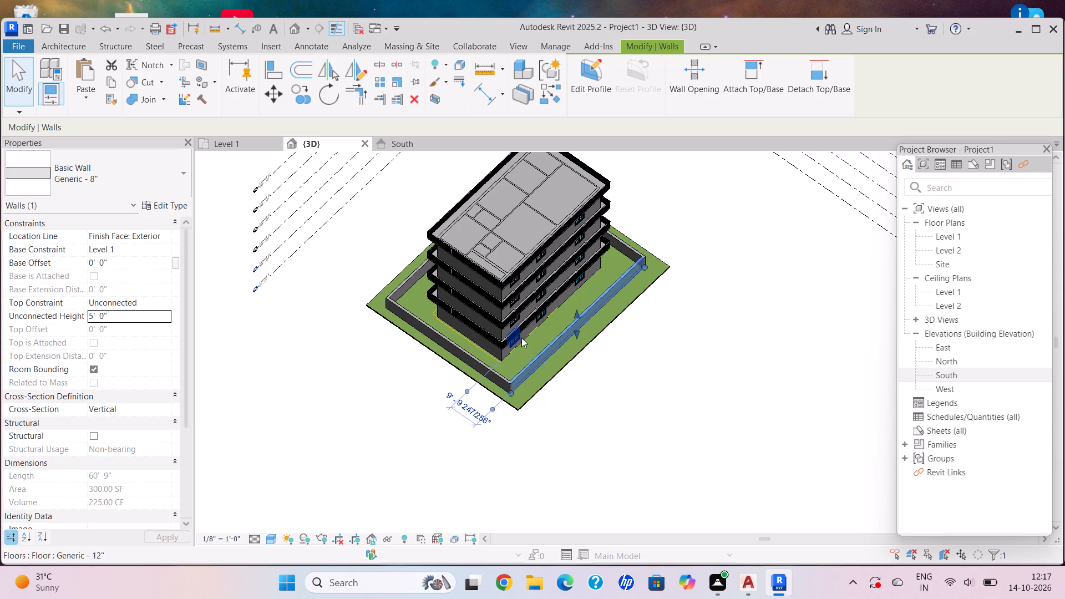
pyautogui.press('Escape')
# Examine the boundary walls and the building's ground floor from several sides in the 3D view.
pyautogui.scroll(-3, 628, 344)
pyautogui.keyDown('shift'); pyautogui.moveTo(628, 346); pyautogui.dragTo(348, 278, button='middle'); pyautogui.keyUp('shift')
pyautogui.scroll(3, 526, 331)
pyautogui.keyDown('shift'); pyautogui.moveTo(542, 332); pyautogui.dragTo(499, 251, button='middle'); pyautogui.keyUp('shift')
pyautogui.scroll(3, 599, 387)
pyautogui.keyDown('shift'); pyautogui.moveTo(622, 374); pyautogui.dragTo(643, 403, button='middle'); pyautogui.keyUp('shift')
pyautogui.scroll(2, 621, 392)
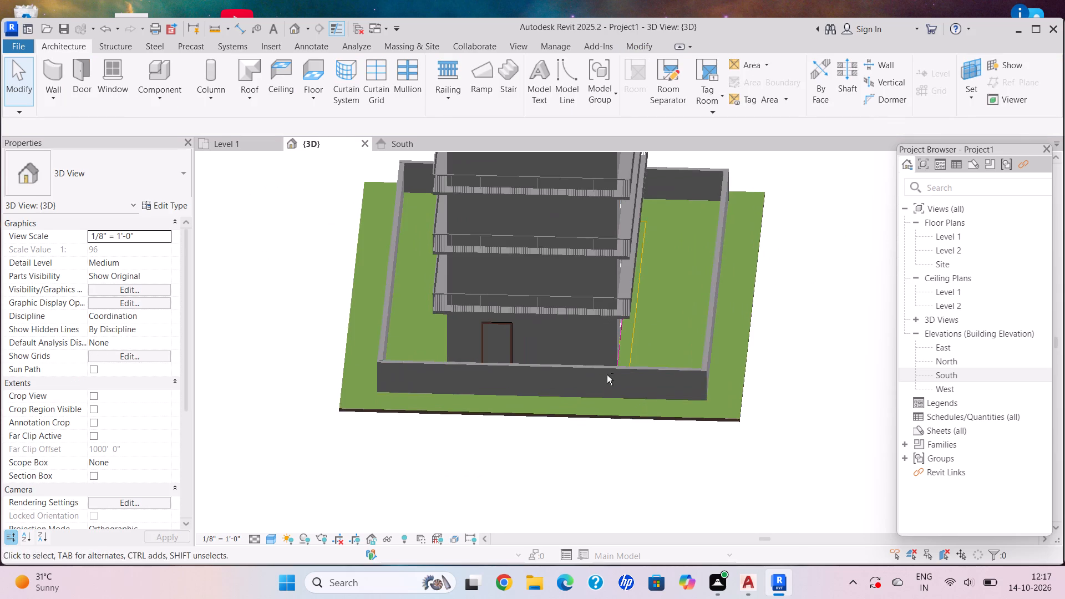
pyautogui.keyDown('shift'); pyautogui.moveTo(607, 375); pyautogui.dragTo(603, 356, button='middle'); pyautogui.keyUp('shift')
pyautogui.keyDown('shift'); pyautogui.moveTo(545, 396); pyautogui.dragTo(354, 447, button='middle'); pyautogui.keyUp('shift')
pyautogui.keyDown('shift'); pyautogui.middleClick(352, 446); pyautogui.keyUp('shift')
pyautogui.keyDown('shift'); pyautogui.moveTo(342, 392); pyautogui.dragTo(332, 364, button='middle'); pyautogui.keyUp('shift')
pyautogui.keyDown('shift'); pyautogui.middleClick(332, 363); pyautogui.keyUp('shift')
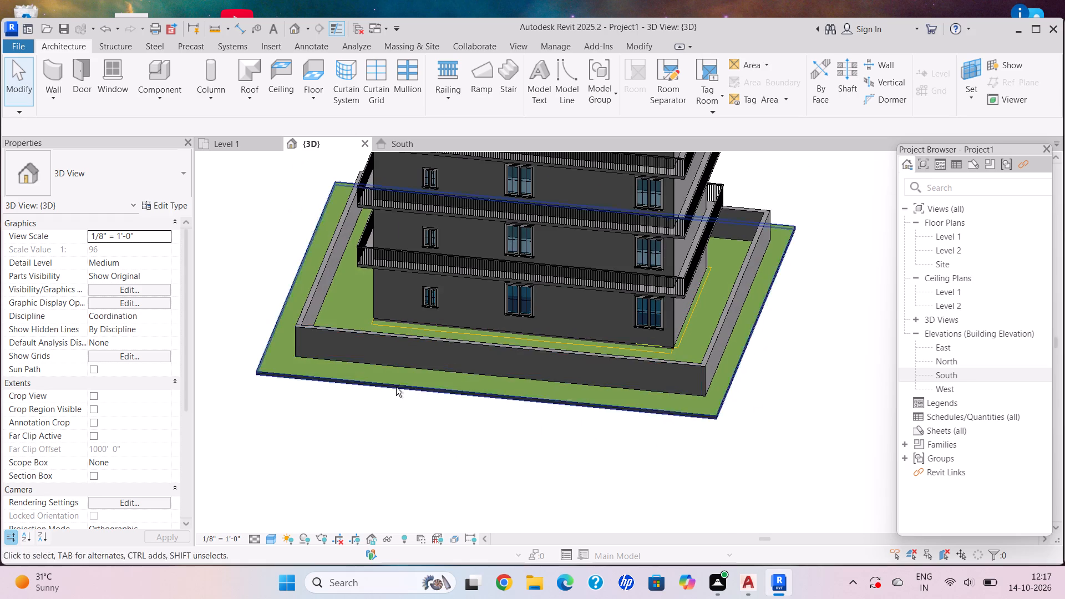
pyautogui.keyDown('shift'); pyautogui.moveTo(409, 390); pyautogui.dragTo(571, 348, button='middle'); pyautogui.keyUp('shift')
pyautogui.keyDown('shift'); pyautogui.moveTo(572, 347); pyautogui.dragTo(635, 327, button='middle'); pyautogui.keyUp('shift')
pyautogui.keyDown('shift'); pyautogui.middleClick(635, 327); pyautogui.keyUp('shift')
pyautogui.scroll(2, 640, 332)
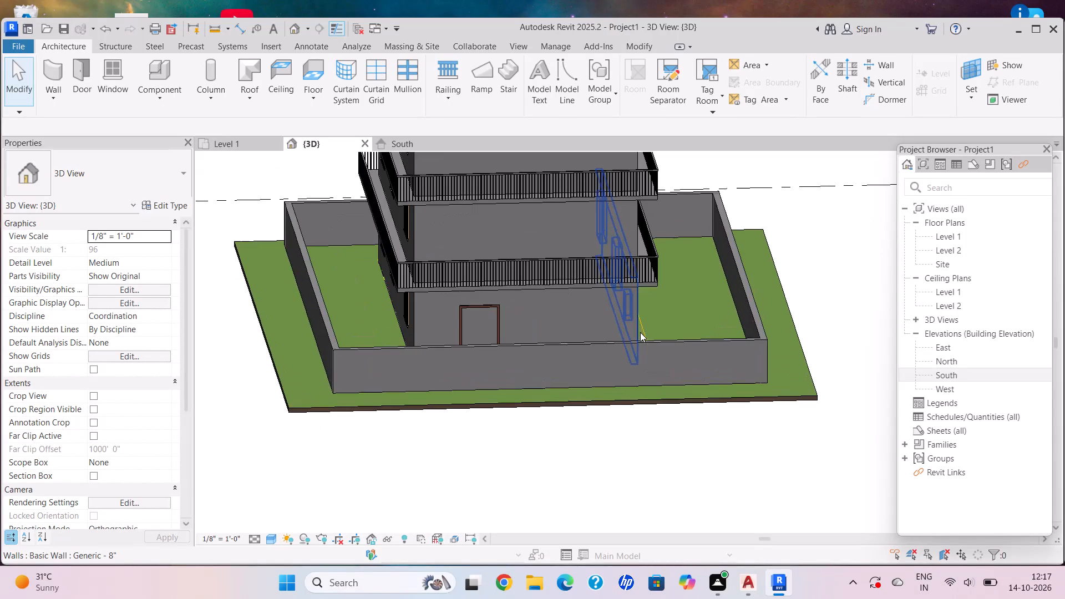
pyautogui.scroll(4, 453, 271)
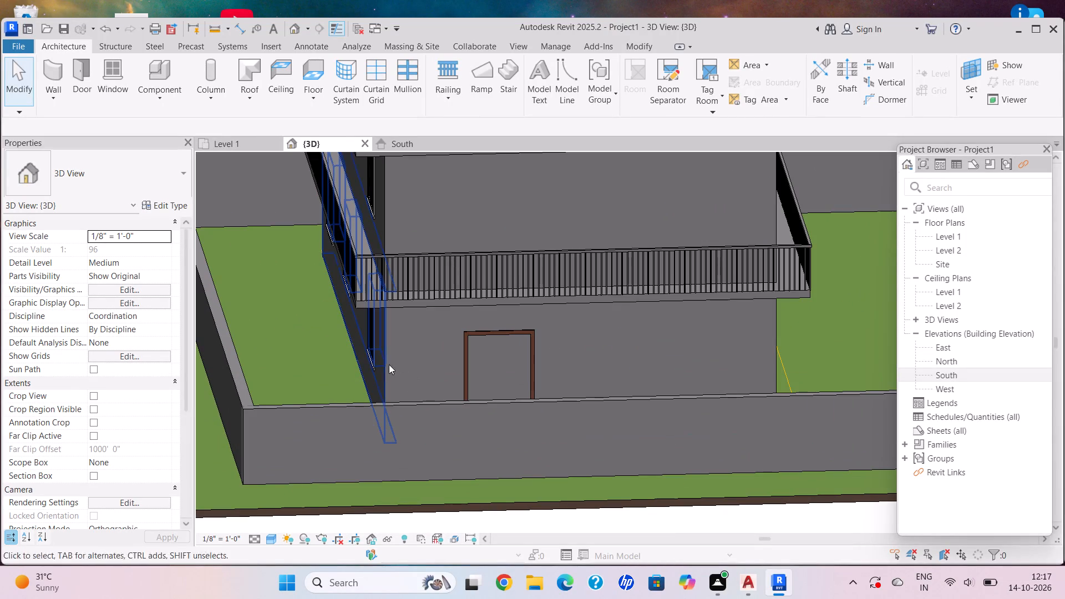
pyautogui.press('Escape')
pyautogui.scroll(4, 742, 323)
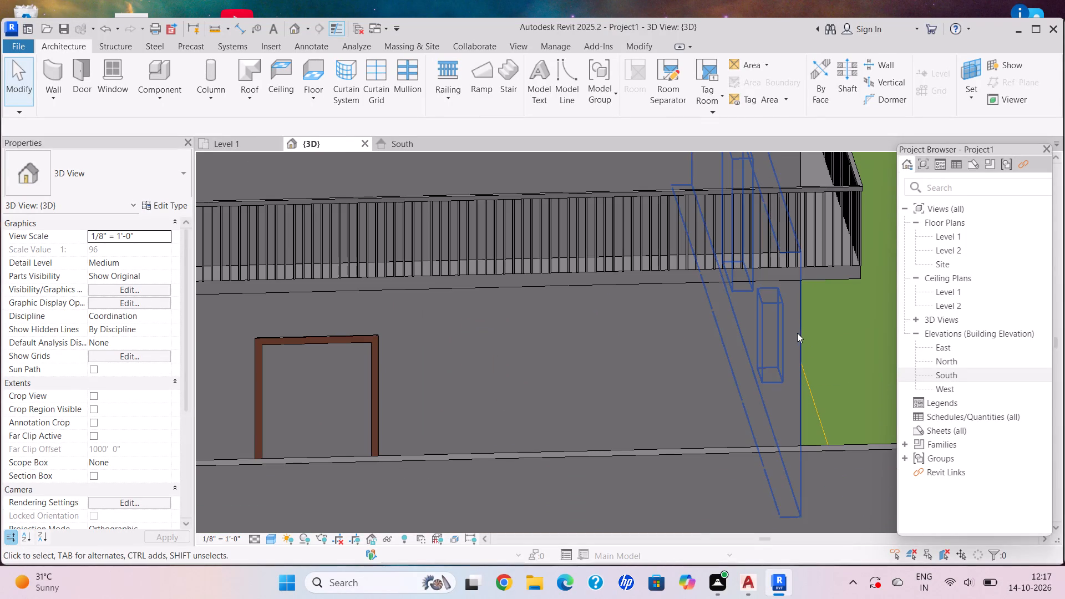
# Delete the Generic - 5" wall along the base of the ground-floor entrance side.
pyautogui.scroll(-4, 751, 347)
pyautogui.moveTo(753, 348); pyautogui.dragTo(713, 184, button='middle')
pyautogui.keyDown('shift'); pyautogui.moveTo(666, 253); pyautogui.dragTo(671, 325, button='middle'); pyautogui.keyUp('shift')
pyautogui.keyDown('shift'); pyautogui.moveTo(670, 267); pyautogui.dragTo(667, 320, button='middle'); pyautogui.keyUp('shift')
pyautogui.scroll(5, 697, 257)
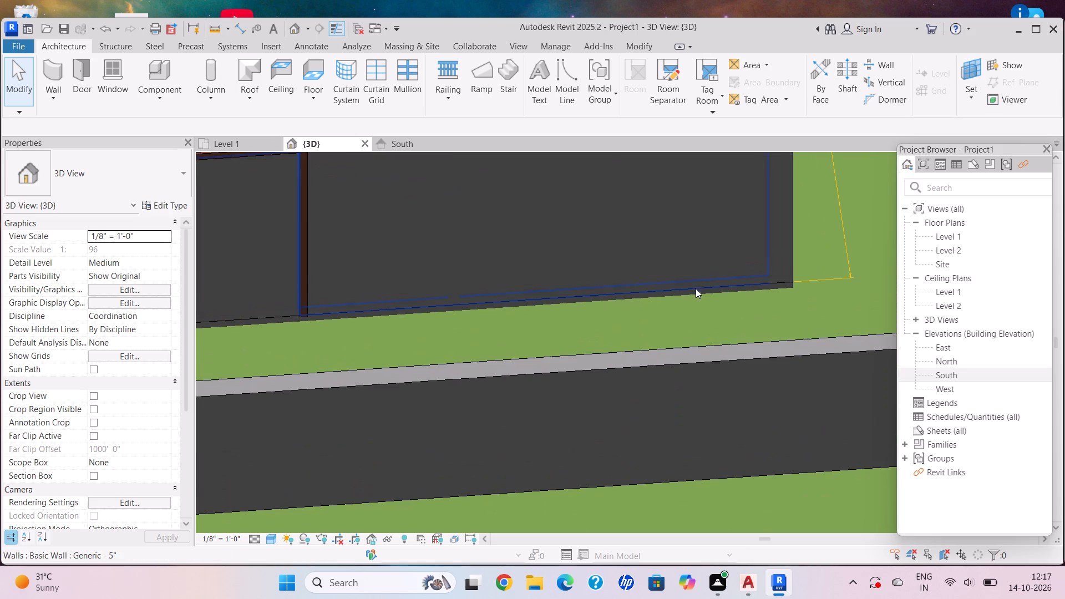
pyautogui.click(693, 288)
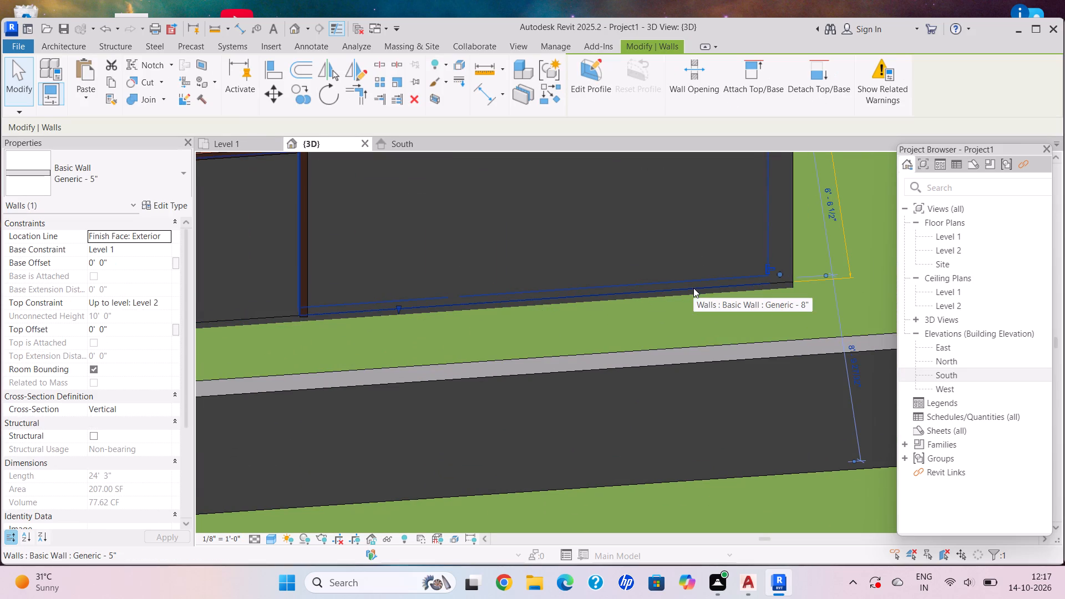
pyautogui.press('Delete')
# Delete the ground-floor Generic - 8" wall running along the house's long windowed side.
pyautogui.scroll(-10, 683, 281)
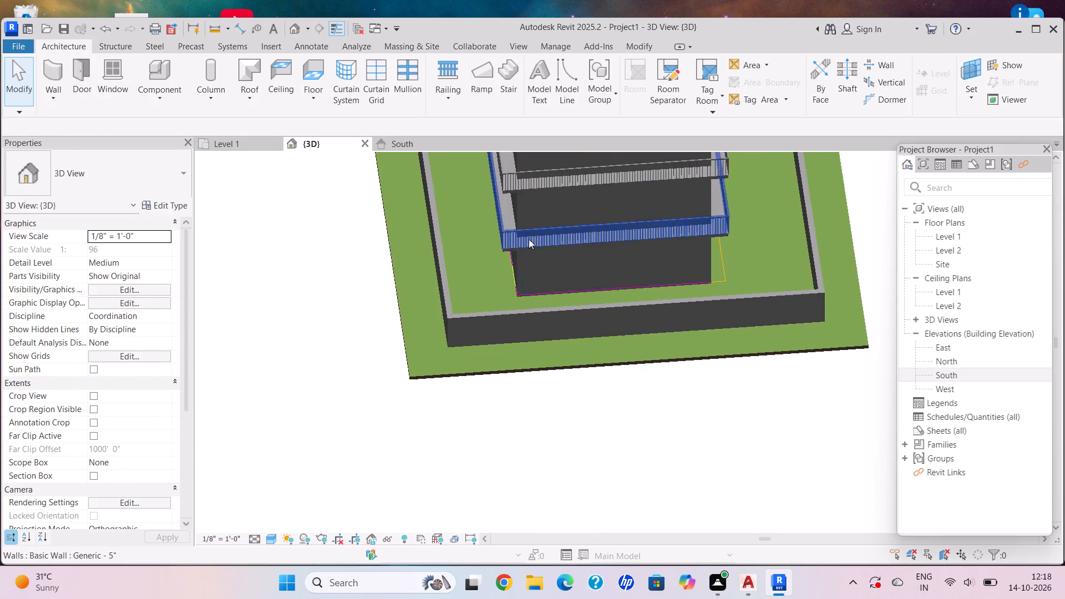
pyautogui.scroll(-1, 552, 272)
pyautogui.keyDown('shift'); pyautogui.moveTo(561, 263); pyautogui.dragTo(658, 198, button='middle'); pyautogui.keyUp('shift')
pyautogui.scroll(6, 654, 268)
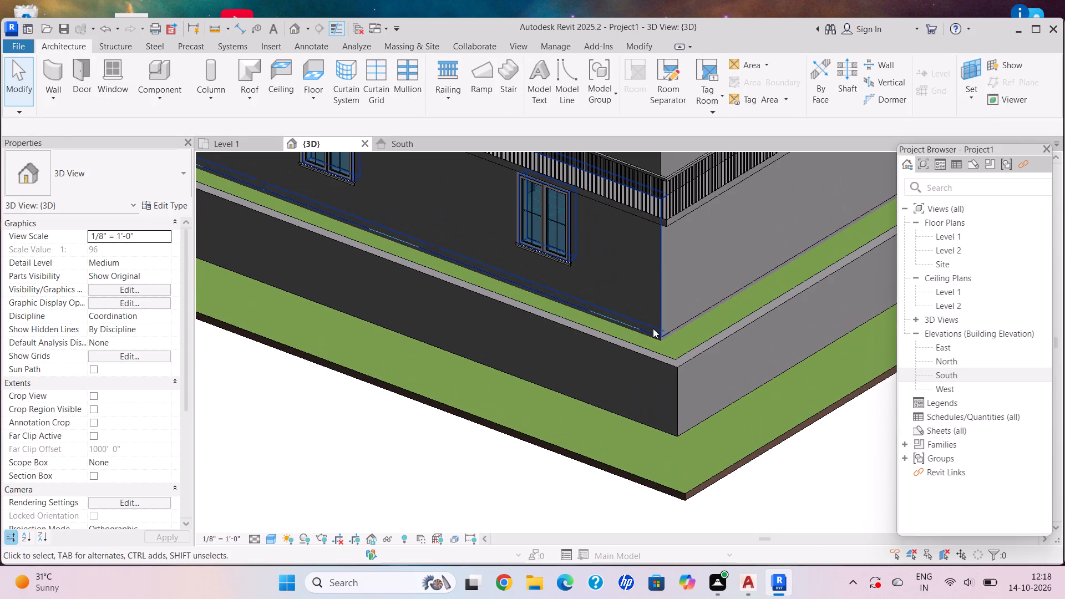
pyautogui.click(653, 328)
pyautogui.press('Delete')
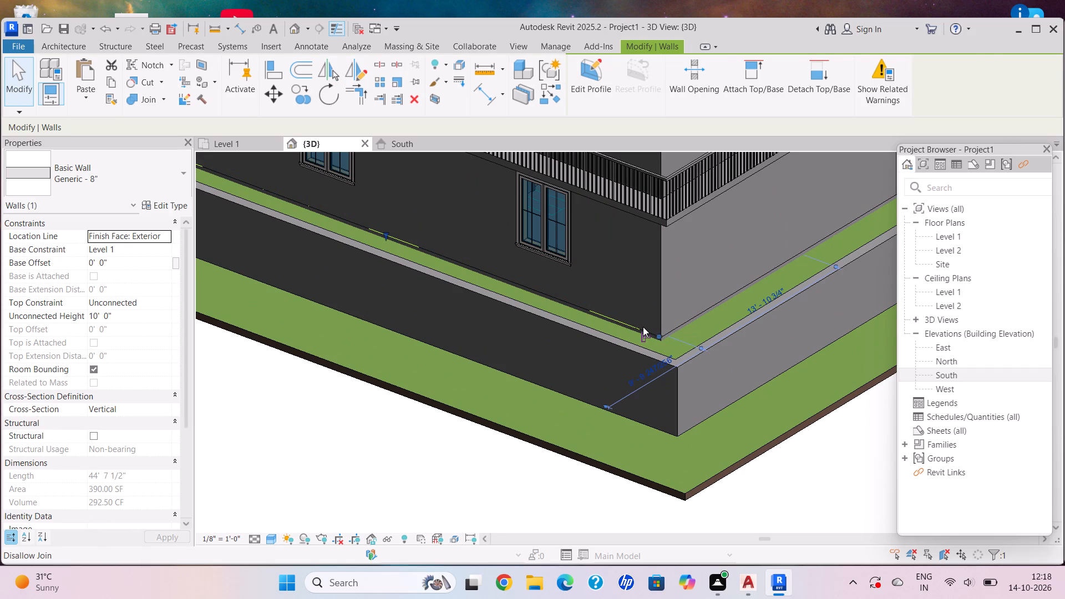
# Delete the Generic - 12" floor slab on Level 1 beneath the house.
pyautogui.scroll(-7, 541, 238)
pyautogui.keyDown('shift'); pyautogui.moveTo(548, 237); pyautogui.dragTo(790, 205, button='middle'); pyautogui.keyUp('shift')
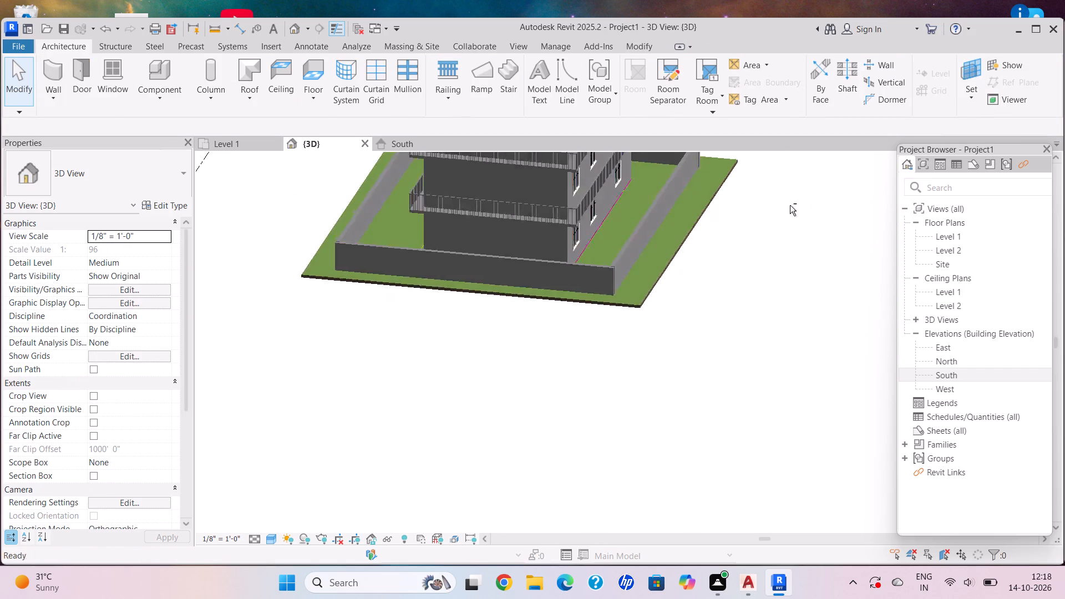
pyautogui.scroll(4, 540, 260)
pyautogui.keyDown('shift'); pyautogui.moveTo(539, 259); pyautogui.dragTo(530, 333, button='middle'); pyautogui.keyUp('shift')
pyautogui.scroll(4, 556, 271)
pyautogui.keyDown('shift'); pyautogui.moveTo(560, 312); pyautogui.dragTo(554, 337, button='middle'); pyautogui.keyUp('shift')
pyautogui.keyDown('shift'); pyautogui.scroll(7, 548, 284); pyautogui.keyUp('shift')
pyautogui.click(556, 298)
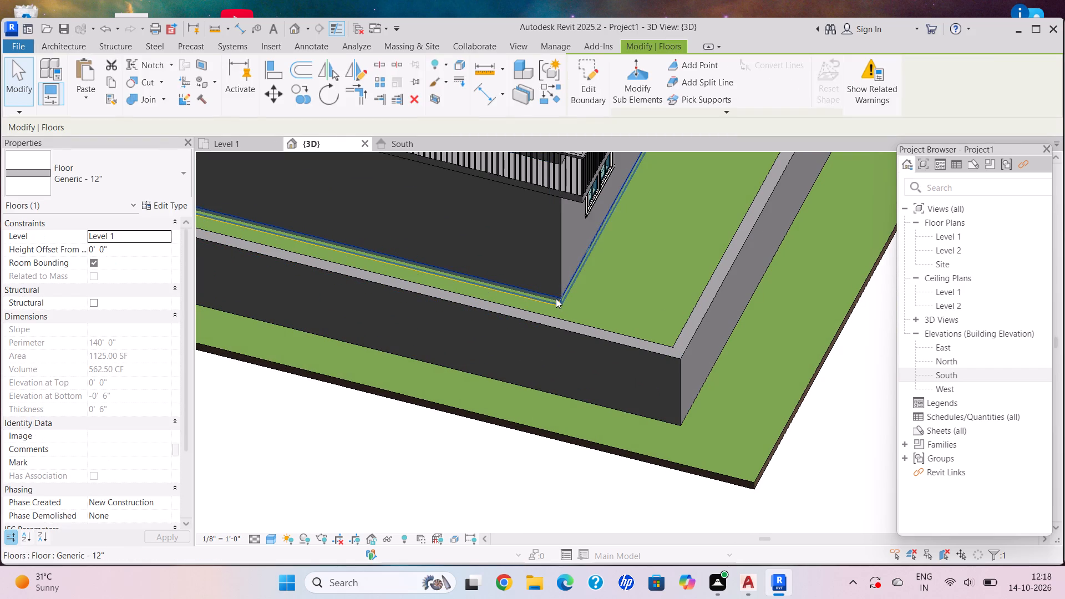
pyautogui.press('Delete')
# Delete the ground-floor Generic - 8" wall along the base of the long side with one small and two large windows.
pyautogui.scroll(-7, 354, 227)
pyautogui.moveTo(461, 271); pyautogui.dragTo(459, 267, button='middle')
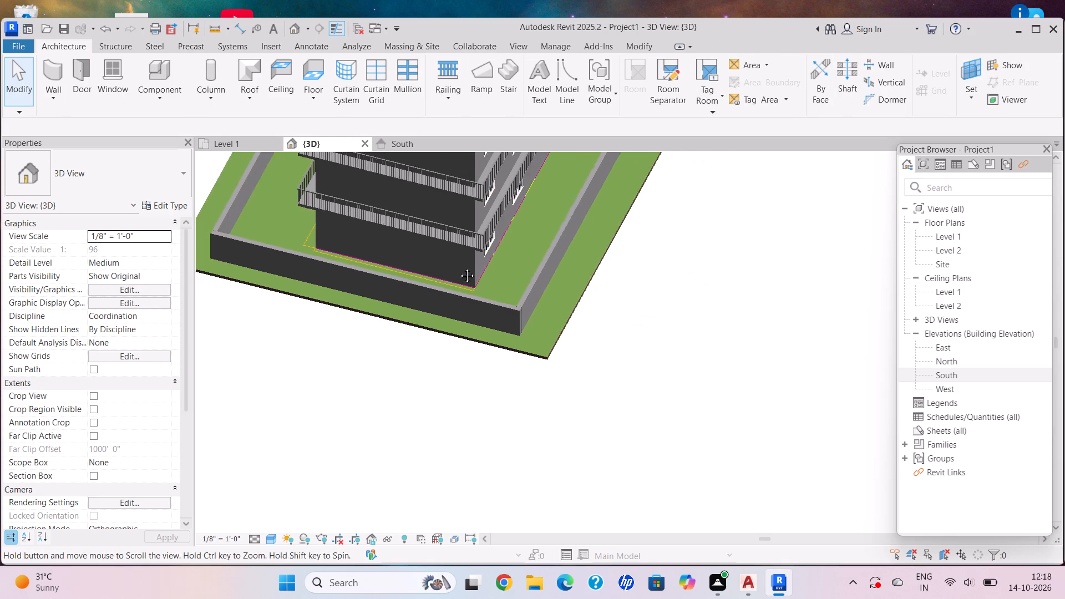
pyautogui.moveTo(459, 267); pyautogui.dragTo(677, 208, button='middle')
pyautogui.scroll(7, 607, 255)
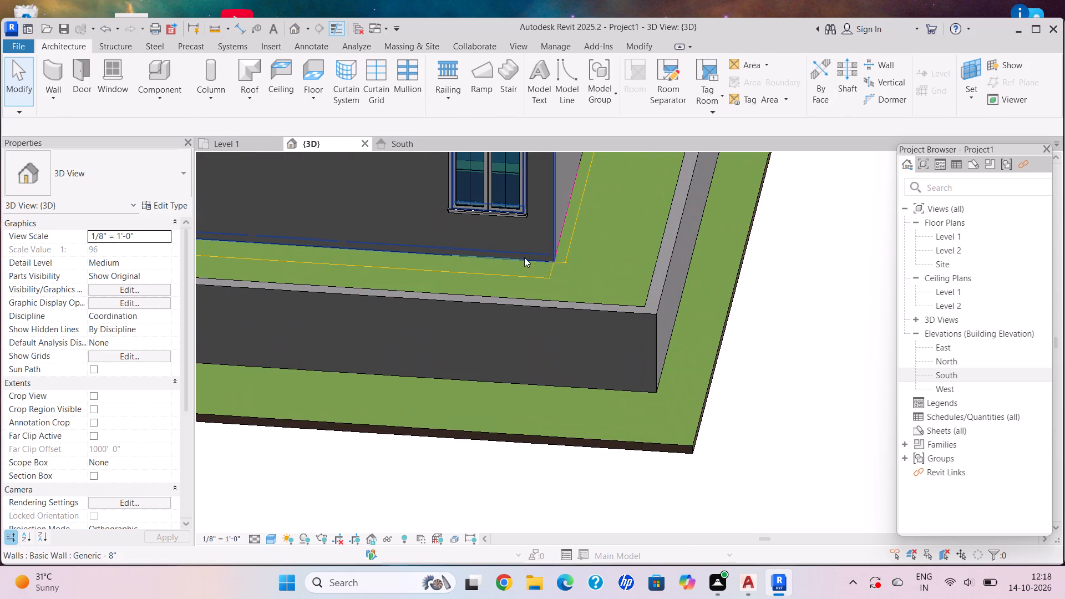
pyautogui.click(524, 257)
pyautogui.press('Delete')
# Examine the ground floor and its entrance side from several directions in the 3D view.
pyautogui.scroll(-9, 525, 247)
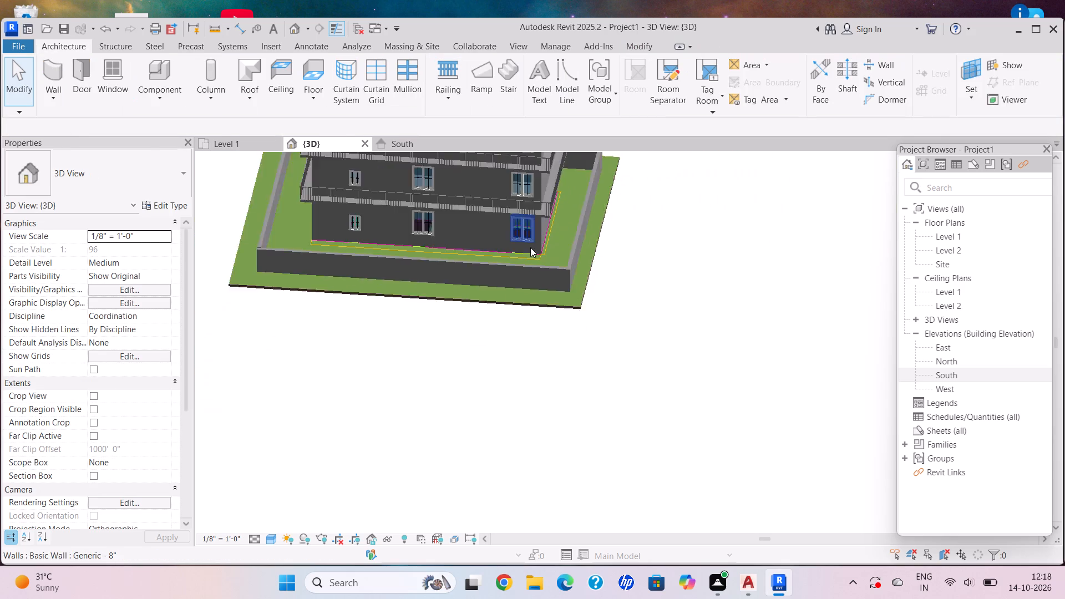
pyautogui.scroll(-4, 530, 247)
pyautogui.moveTo(473, 268); pyautogui.dragTo(658, 195, button='middle')
pyautogui.scroll(5, 536, 245)
pyautogui.keyDown('shift'); pyautogui.middleClick(498, 251); pyautogui.keyUp('shift')
pyautogui.keyDown('shift'); pyautogui.middleClick(519, 263); pyautogui.keyUp('shift')
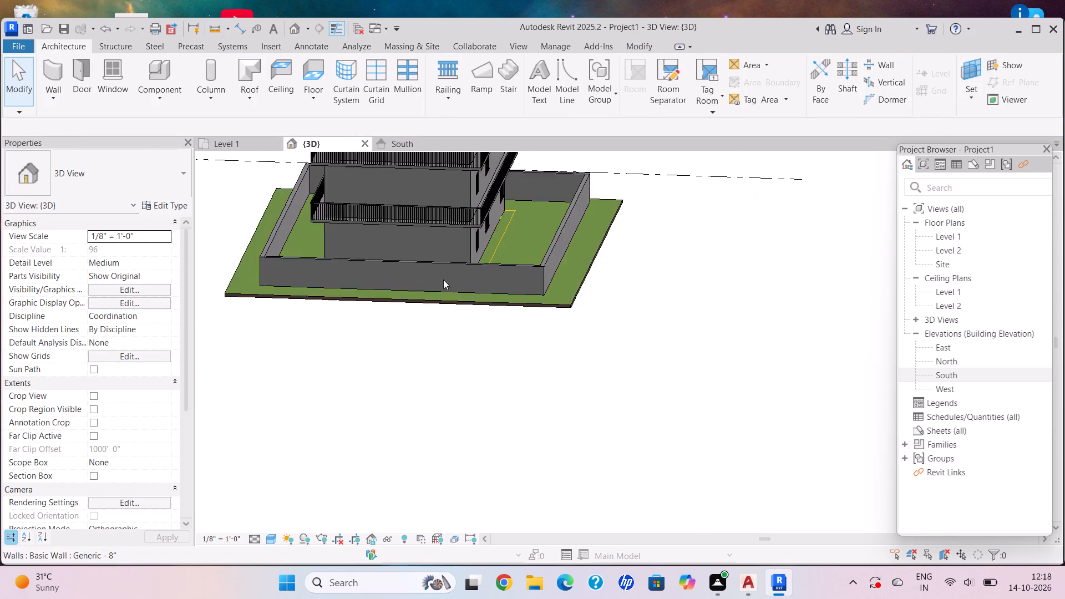
pyautogui.scroll(4, 408, 275)
pyautogui.keyDown('shift'); pyautogui.moveTo(480, 270); pyautogui.dragTo(357, 431, button='middle'); pyautogui.keyUp('shift')
pyautogui.scroll(-5, 569, 234)
pyautogui.moveTo(569, 234); pyautogui.dragTo(298, 209, button='middle')
pyautogui.keyDown('shift'); pyautogui.moveTo(489, 216); pyautogui.dragTo(494, 204, button='middle'); pyautogui.keyUp('shift')
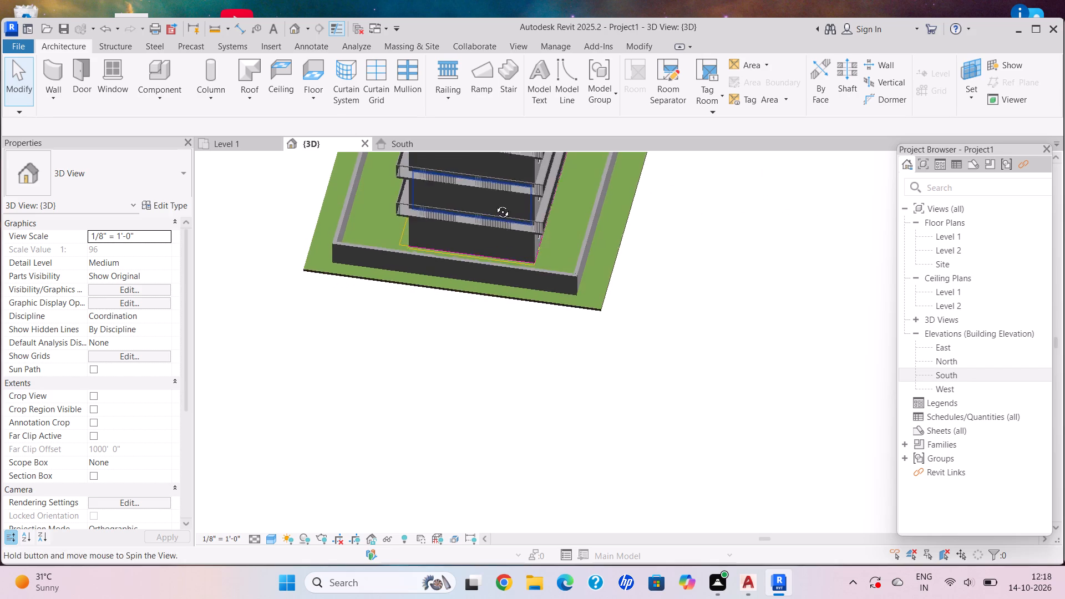
pyautogui.keyDown('shift'); pyautogui.moveTo(494, 204); pyautogui.dragTo(493, 206, button='middle'); pyautogui.keyUp('shift')
# Place a Single-Flush 30" x 80" door in the parking area's south wall on Level 1, about 7' 5" from the west wall.
pyautogui.click(79, 75)
pyautogui.click(219, 143)
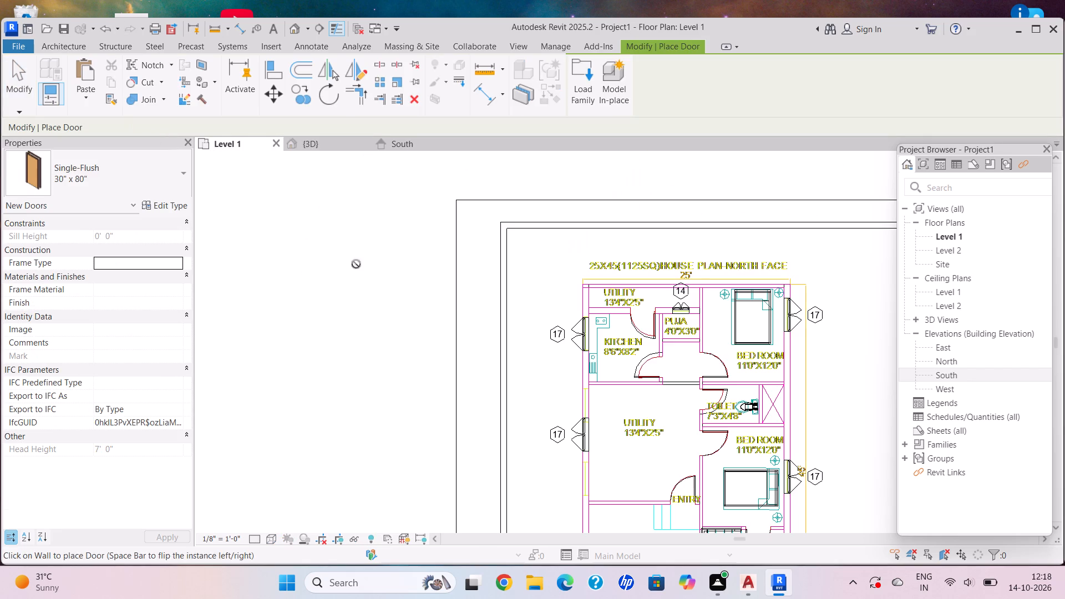
pyautogui.moveTo(582, 356); pyautogui.dragTo(226, 0, button='middle')
pyautogui.scroll(7, 300, 285)
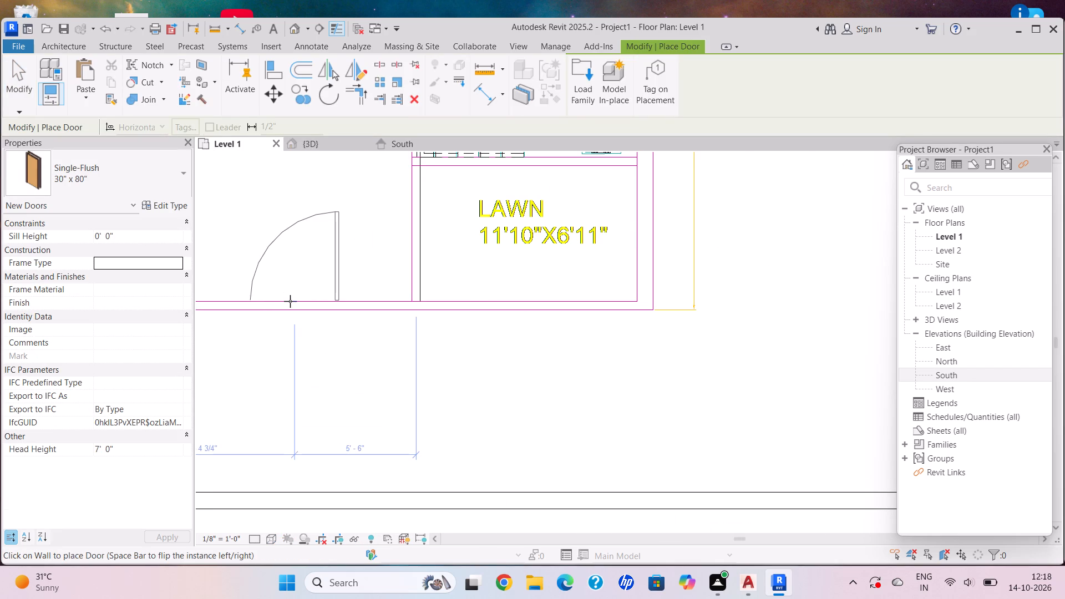
pyautogui.scroll(-2, 292, 303)
pyautogui.moveTo(303, 305); pyautogui.dragTo(311, 308, button='middle')
pyautogui.moveTo(317, 312); pyautogui.dragTo(428, 336, button='middle')
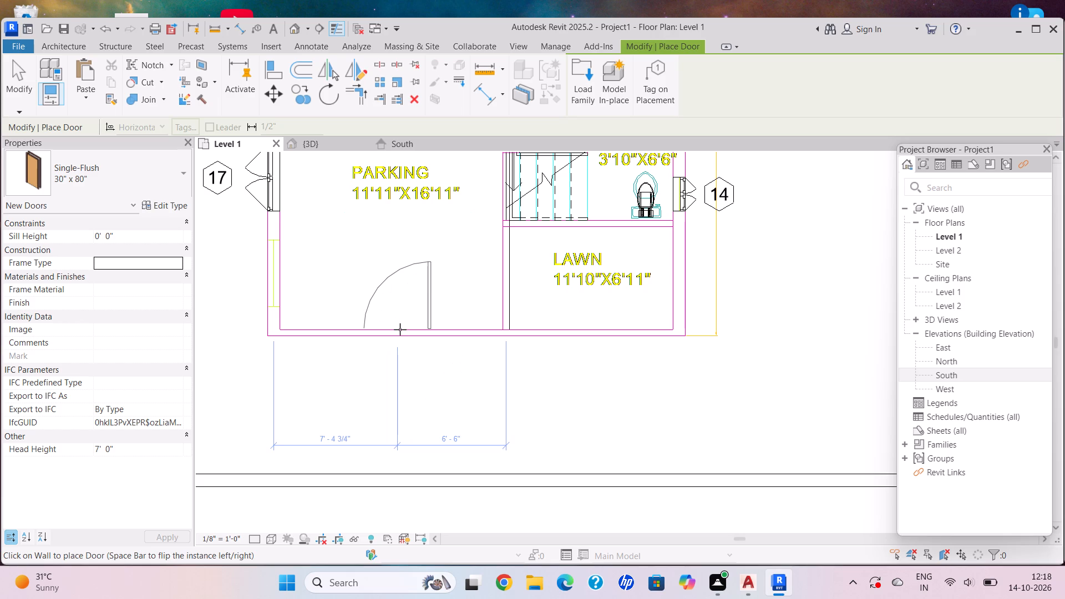
pyautogui.click(400, 329)
pyautogui.click(317, 150)
pyautogui.press('Escape')
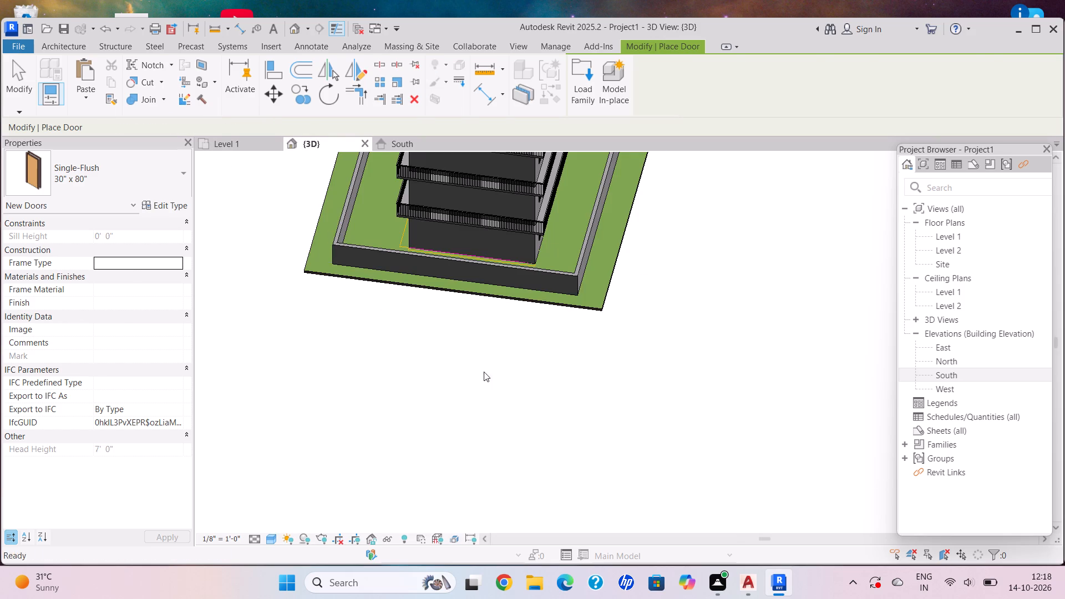
# Examine the new entrance door and the house's base corner against the grass site in the 3D view.
pyautogui.scroll(-4, 478, 363)
pyautogui.moveTo(551, 332); pyautogui.dragTo(165, 334, button='middle')
pyautogui.keyDown('shift'); pyautogui.moveTo(407, 288); pyautogui.dragTo(410, 229, button='middle'); pyautogui.keyUp('shift')
pyautogui.scroll(2, 490, 325)
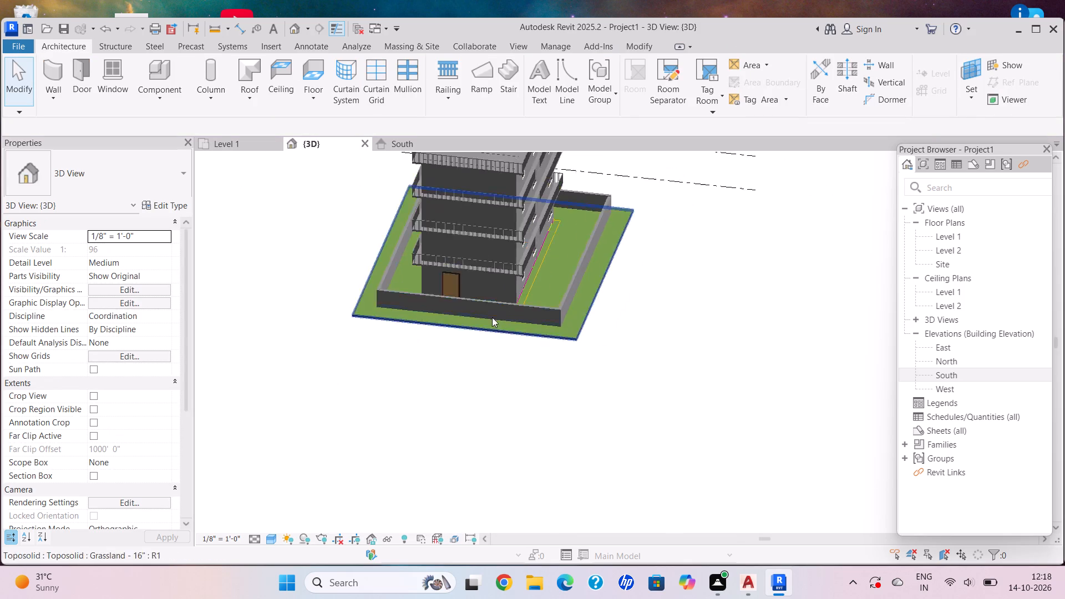
pyautogui.scroll(3, 492, 317)
pyautogui.keyDown('shift'); pyautogui.moveTo(511, 301); pyautogui.dragTo(529, 294, button='middle'); pyautogui.keyUp('shift')
pyautogui.scroll(2, 532, 295)
pyautogui.keyDown('shift'); pyautogui.moveTo(554, 265); pyautogui.dragTo(484, 244, button='middle'); pyautogui.keyUp('shift')
pyautogui.scroll(6, 516, 261)
pyautogui.keyDown('shift'); pyautogui.moveTo(429, 316); pyautogui.dragTo(415, 322, button='middle'); pyautogui.keyUp('shift')
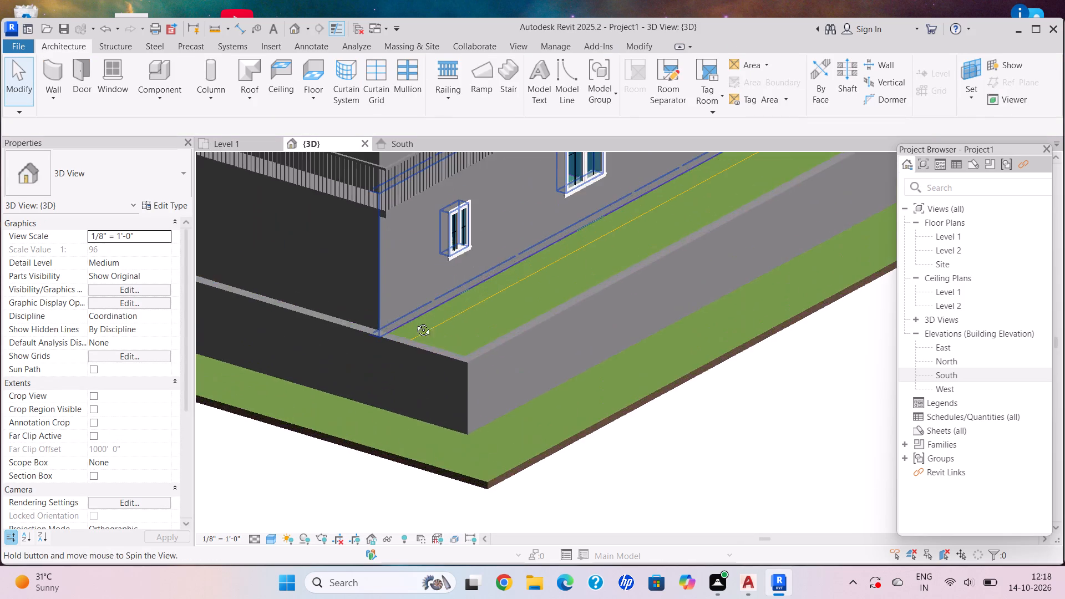
pyautogui.keyDown('shift'); pyautogui.moveTo(415, 322); pyautogui.dragTo(369, 336, button='middle'); pyautogui.keyUp('shift')
pyautogui.moveTo(406, 287); pyautogui.dragTo(566, 286, button='middle')
pyautogui.scroll(11, 271, 341)
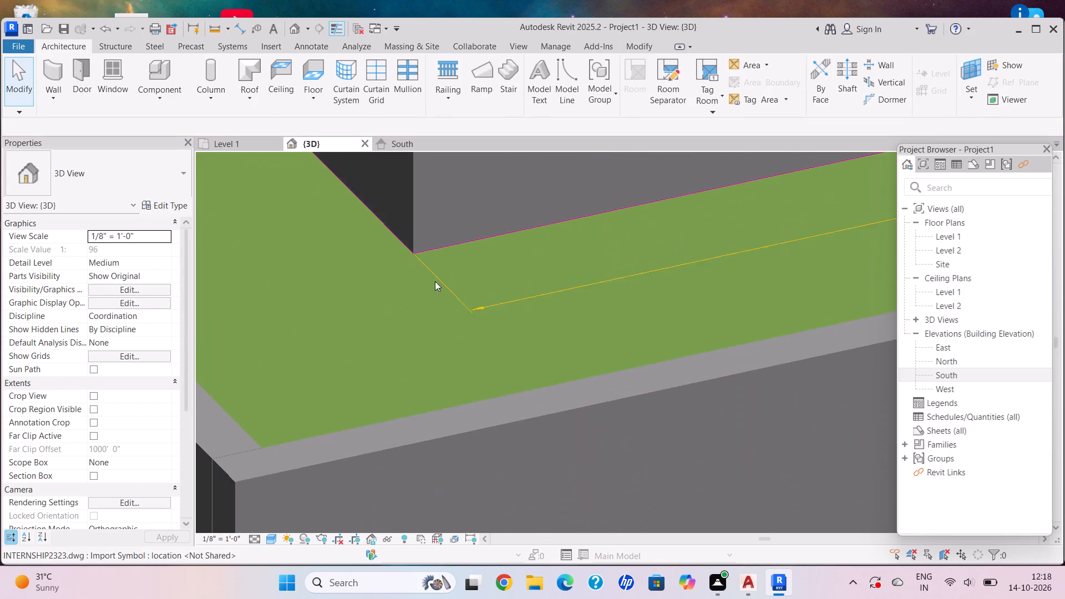
pyautogui.scroll(6, 442, 265)
pyautogui.scroll(-11, 438, 290)
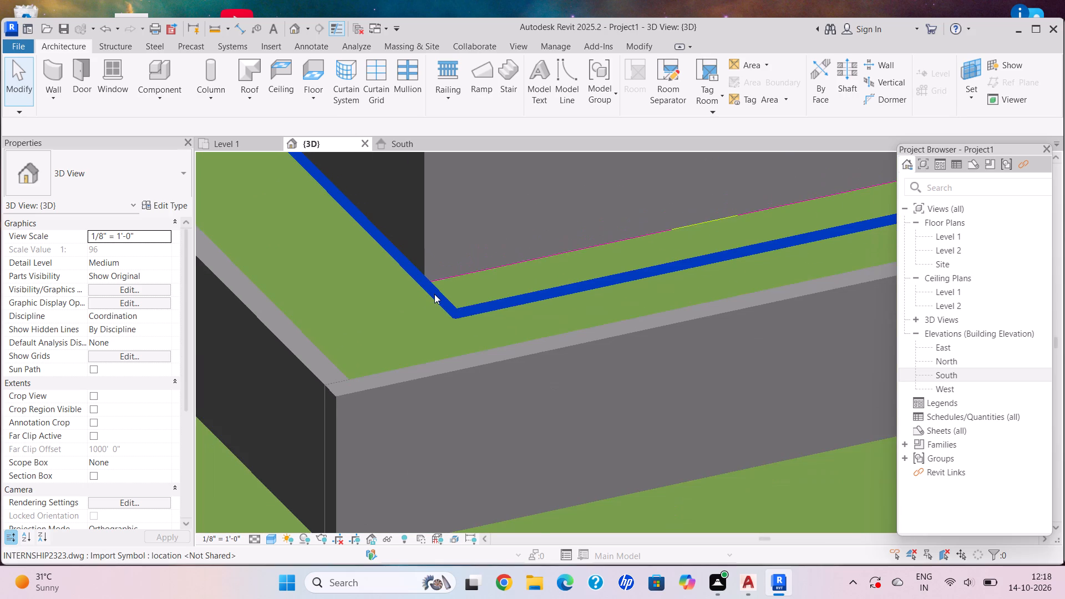
pyautogui.scroll(-3, 436, 292)
# Set the Grassland - 16" toposolid's height offset from level to -3".
pyautogui.press('Escape')
pyautogui.click(623, 480)
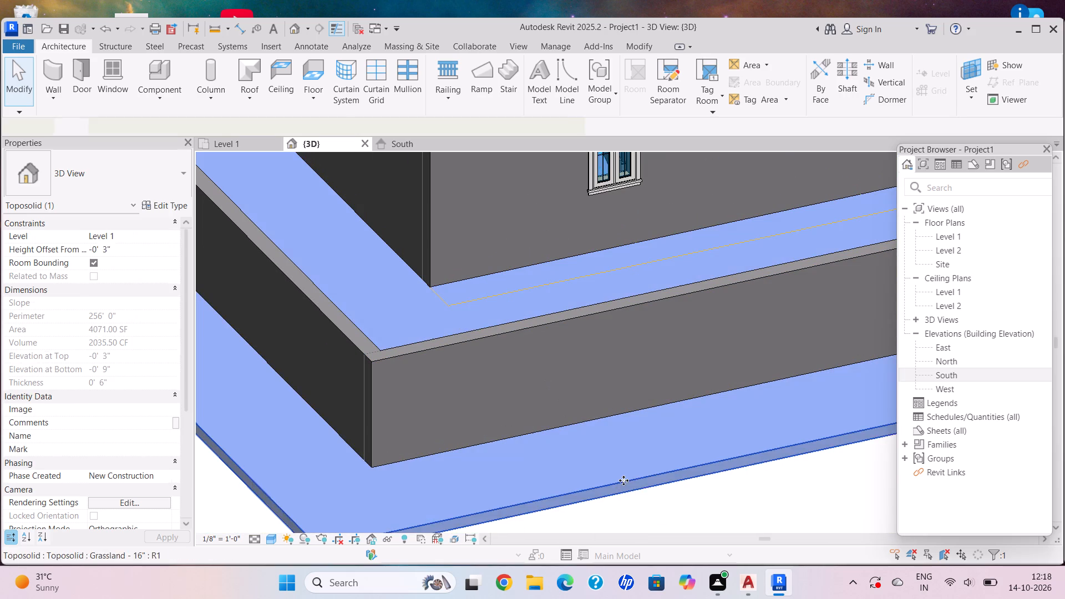
pyautogui.click(121, 254)
pyautogui.press('BackSpace')
pyautogui.write('-3"')
pyautogui.press('Return')
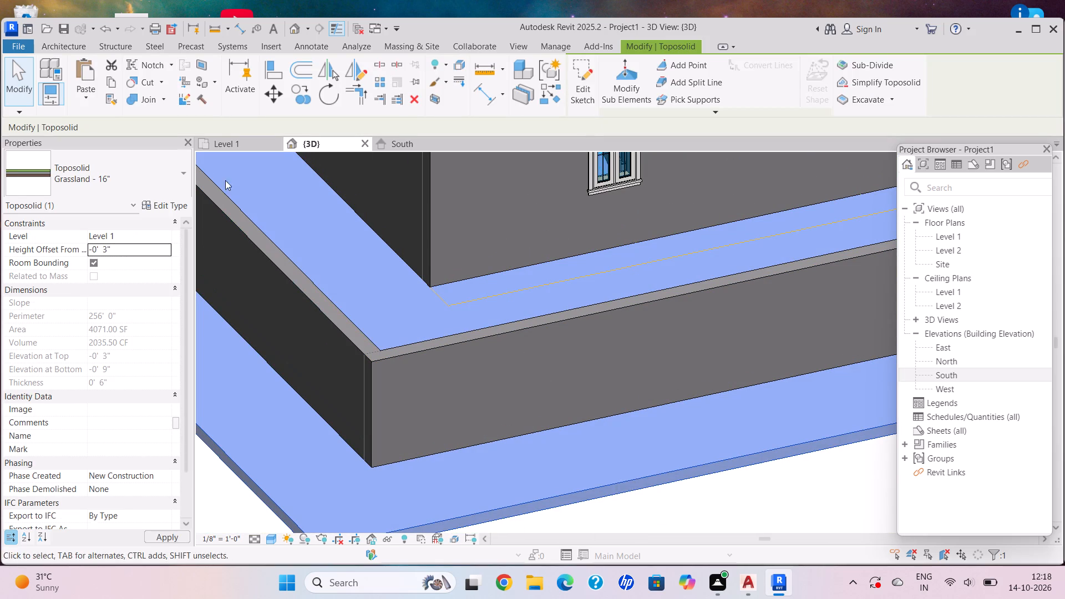
pyautogui.press('Escape')
pyautogui.press('Escape')
# Examine the house's base at the corner and along the long wall in the 3D, Level 1 and South elevation views.
pyautogui.scroll(-3, 482, 336)
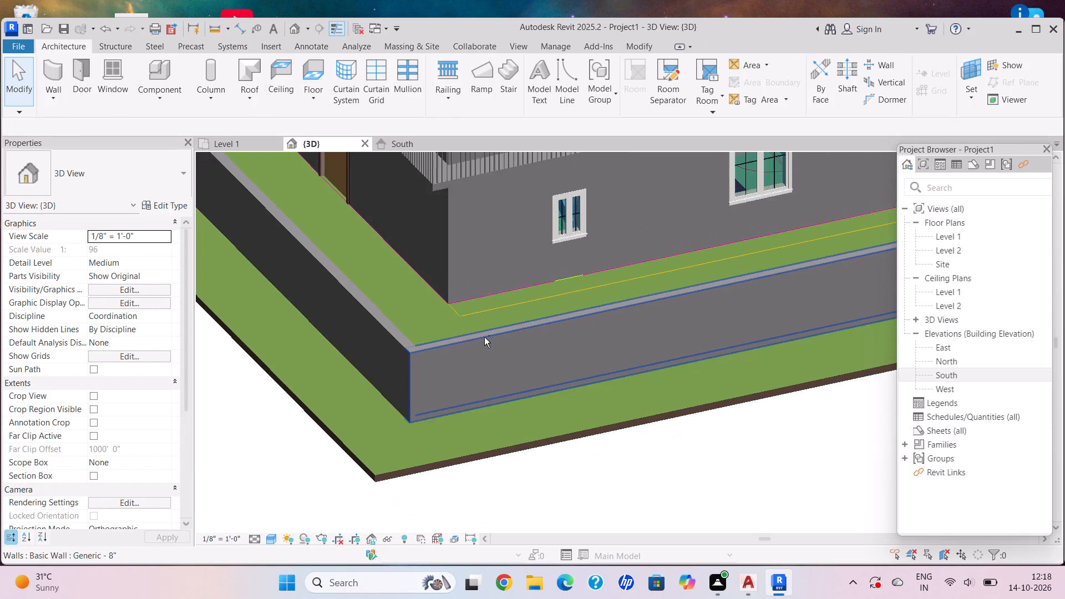
pyautogui.keyDown('shift'); pyautogui.moveTo(489, 339); pyautogui.dragTo(516, 350, button='middle'); pyautogui.keyUp('shift')
pyautogui.scroll(6, 514, 321)
pyautogui.scroll(-4, 558, 331)
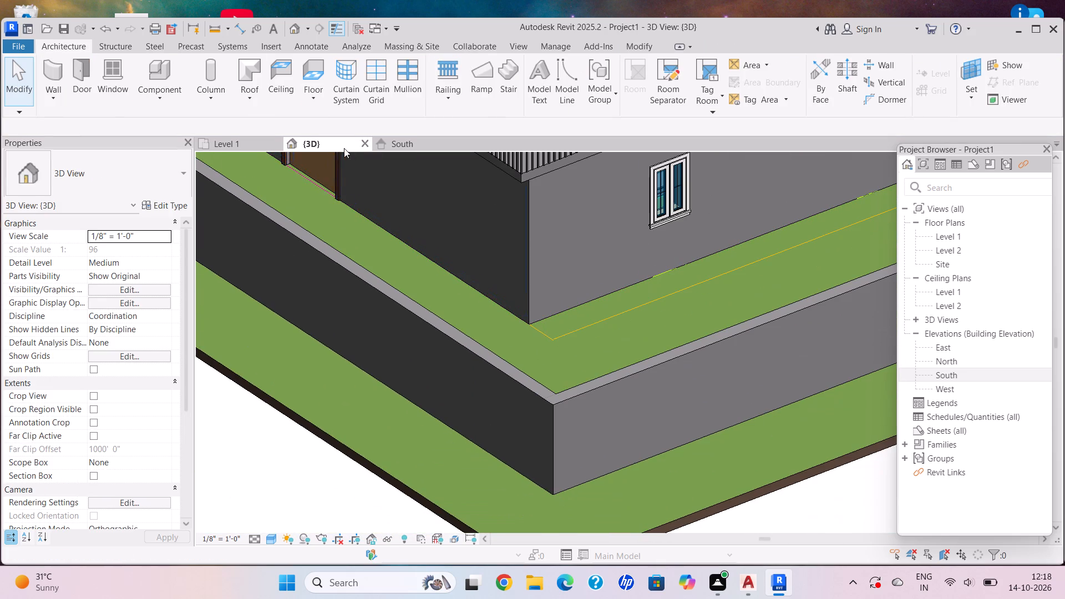
pyautogui.moveTo(233, 139); pyautogui.dragTo(228, 138)
pyautogui.scroll(-10, 503, 310)
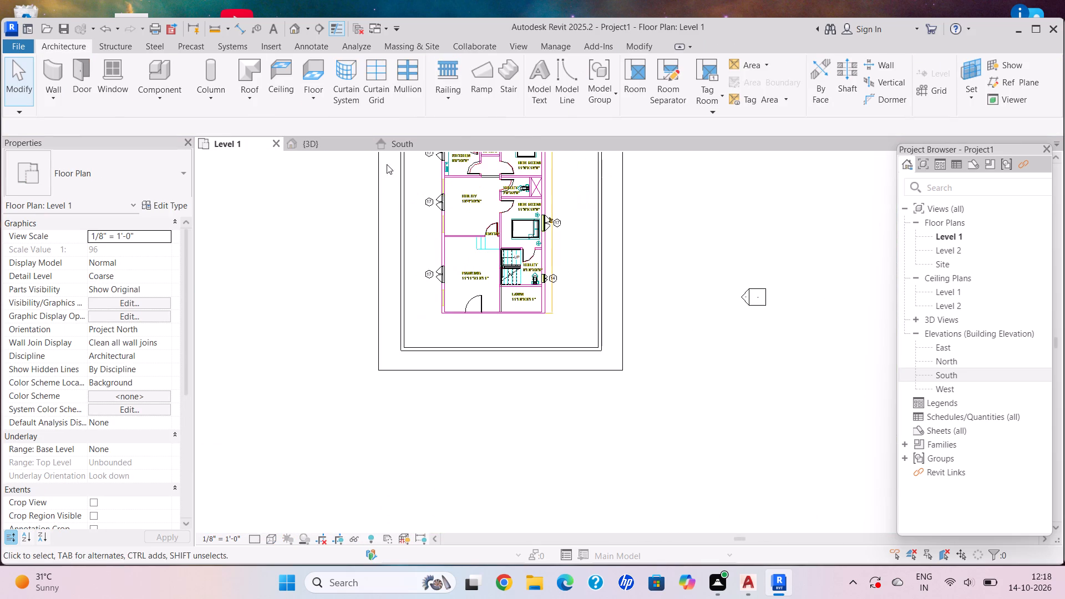
pyautogui.click(406, 146)
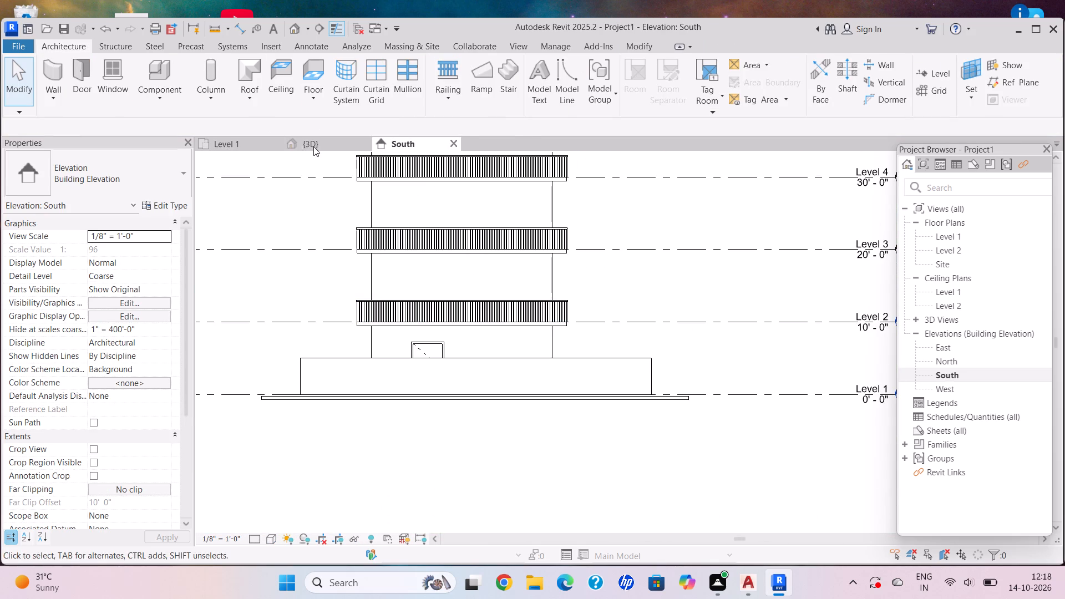
pyautogui.click(313, 146)
pyautogui.scroll(-3, 500, 348)
pyautogui.keyDown('shift'); pyautogui.moveTo(495, 337); pyautogui.dragTo(479, 315, button='middle'); pyautogui.keyUp('shift')
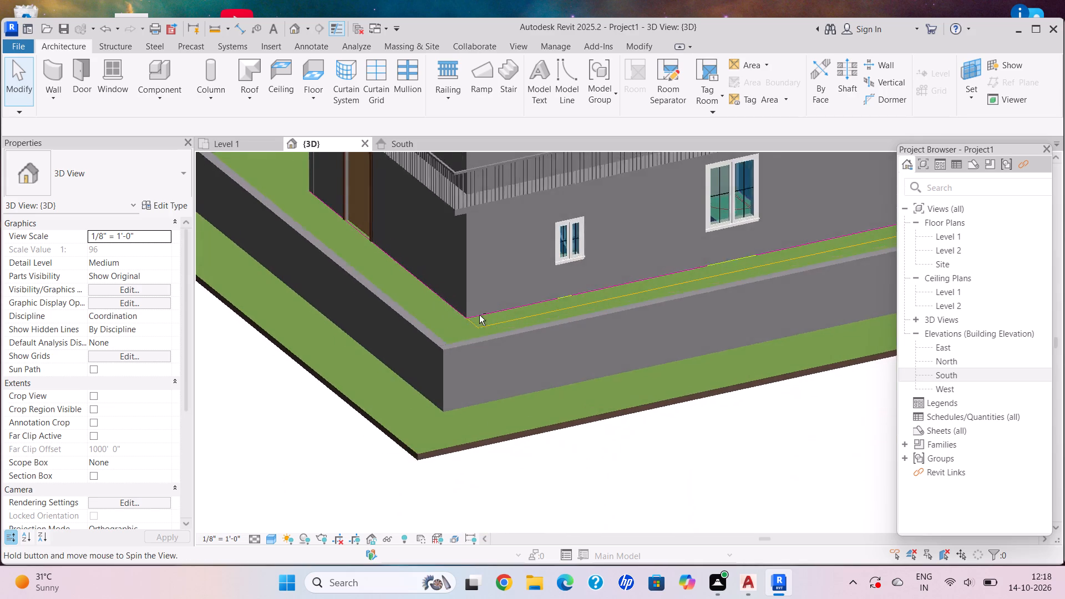
pyautogui.keyDown('shift'); pyautogui.moveTo(479, 315); pyautogui.dragTo(479, 314, button='middle'); pyautogui.keyUp('shift')
pyautogui.keyDown('shift'); pyautogui.middleClick(481, 316); pyautogui.keyUp('shift')
pyautogui.scroll(9, 607, 308)
pyautogui.click(454, 328)
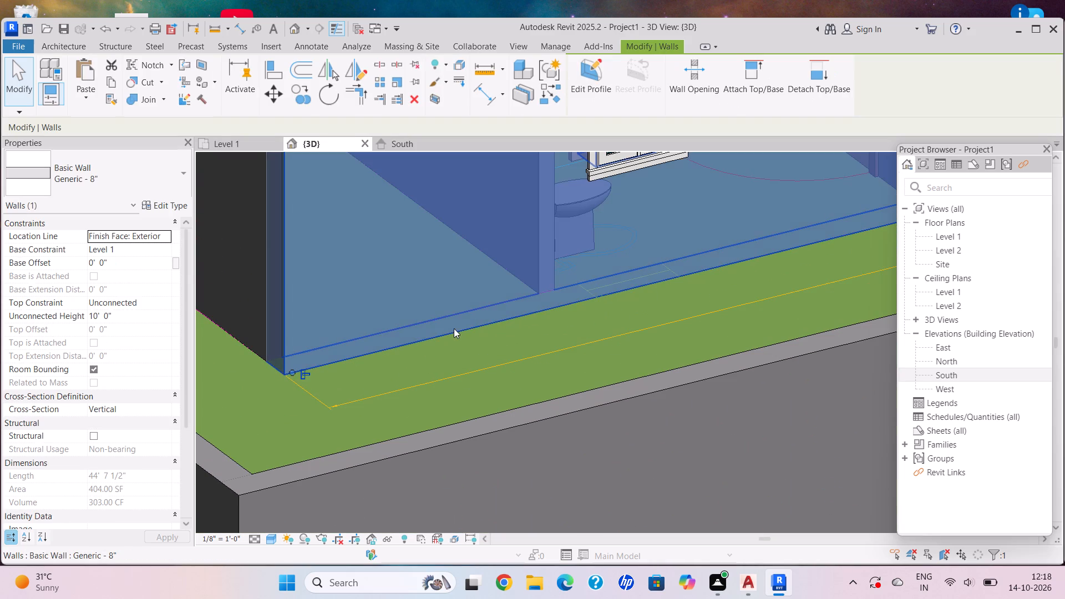
pyautogui.scroll(-7, 410, 343)
pyautogui.press('`')
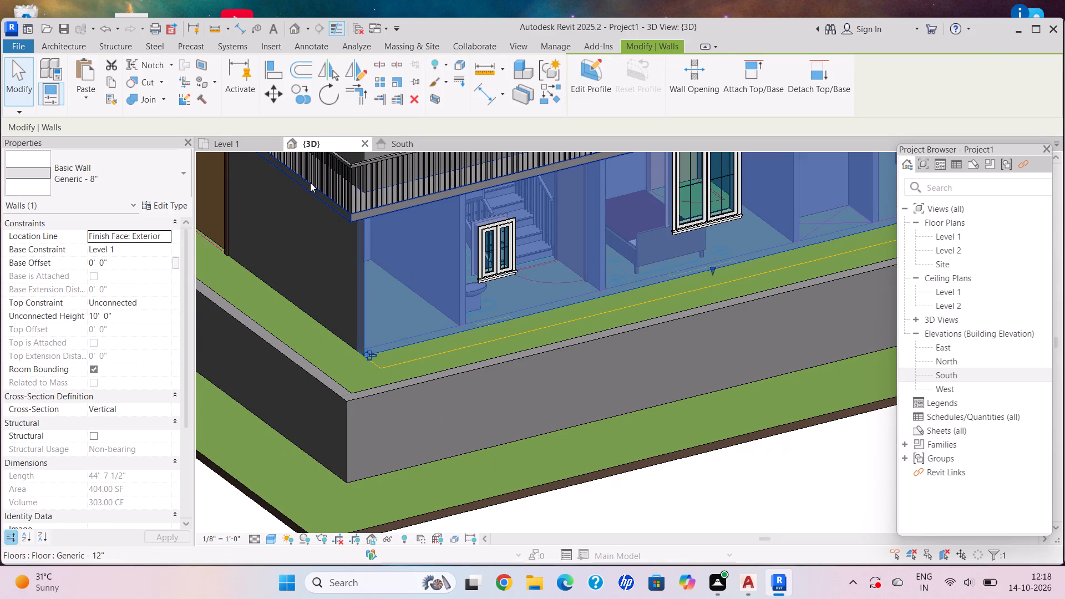
pyautogui.press('Escape')
# Start an architectural floor on Level 1 and review the layer structure of its Generic - 12" type.
pyautogui.click(222, 148)
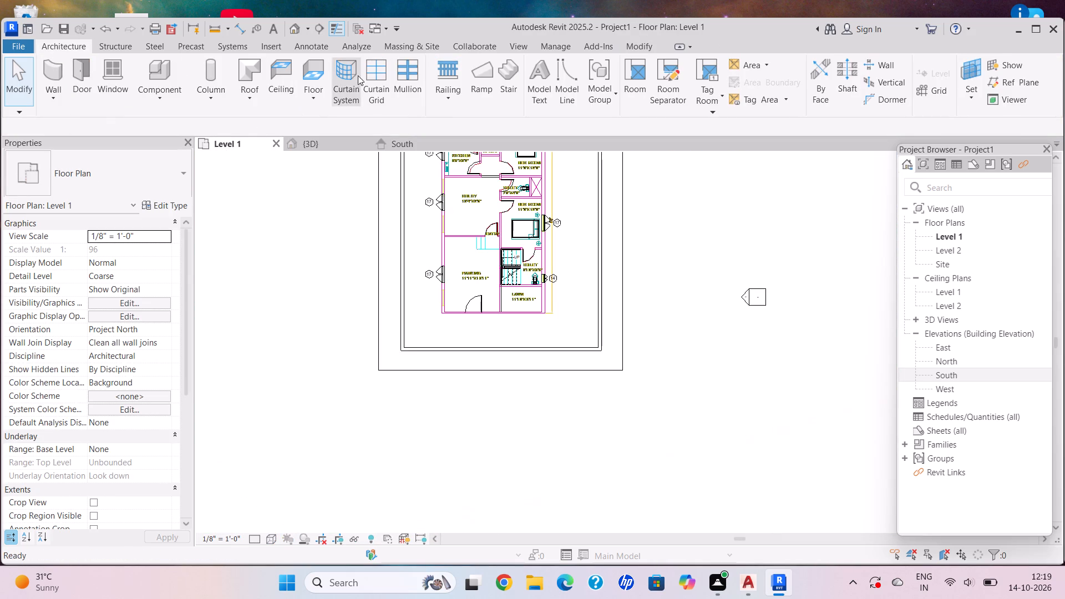
pyautogui.click(317, 100)
pyautogui.click(352, 121)
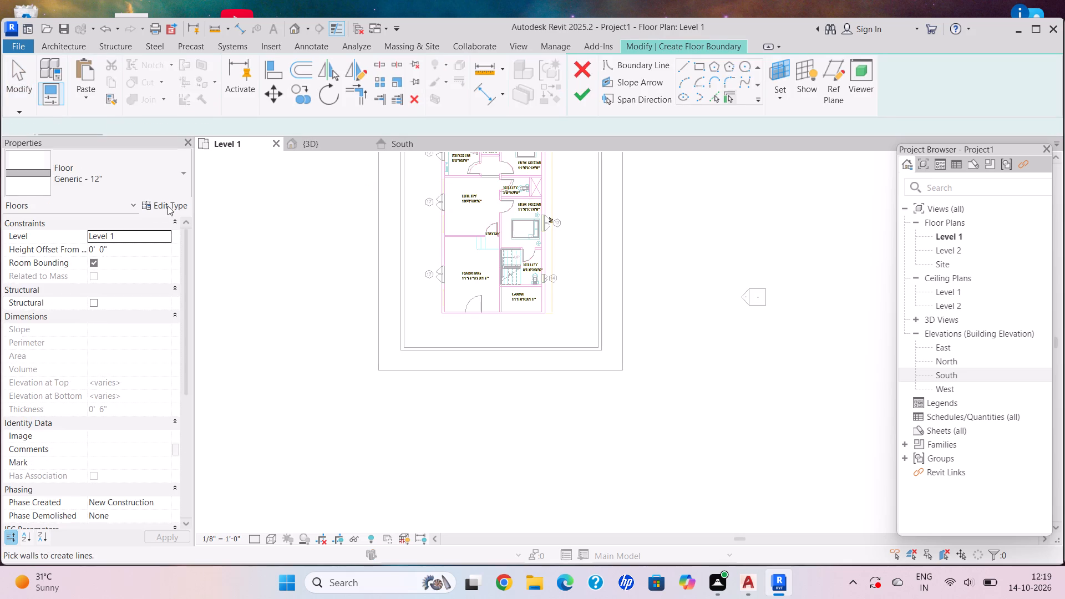
pyautogui.click(159, 206)
pyautogui.click(775, 207)
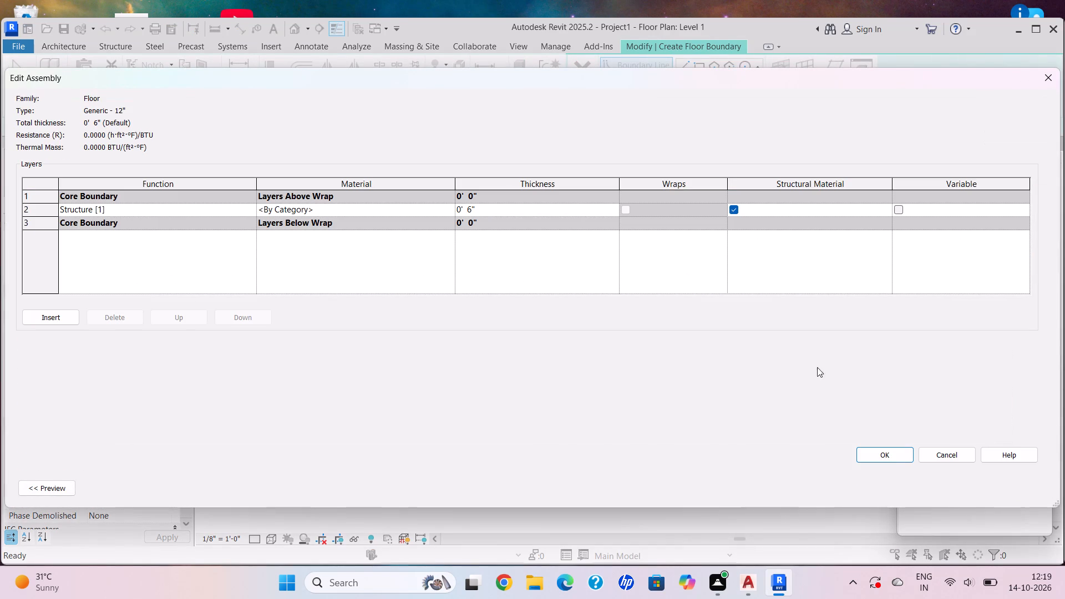
pyautogui.click(890, 456)
pyautogui.click(1026, 484)
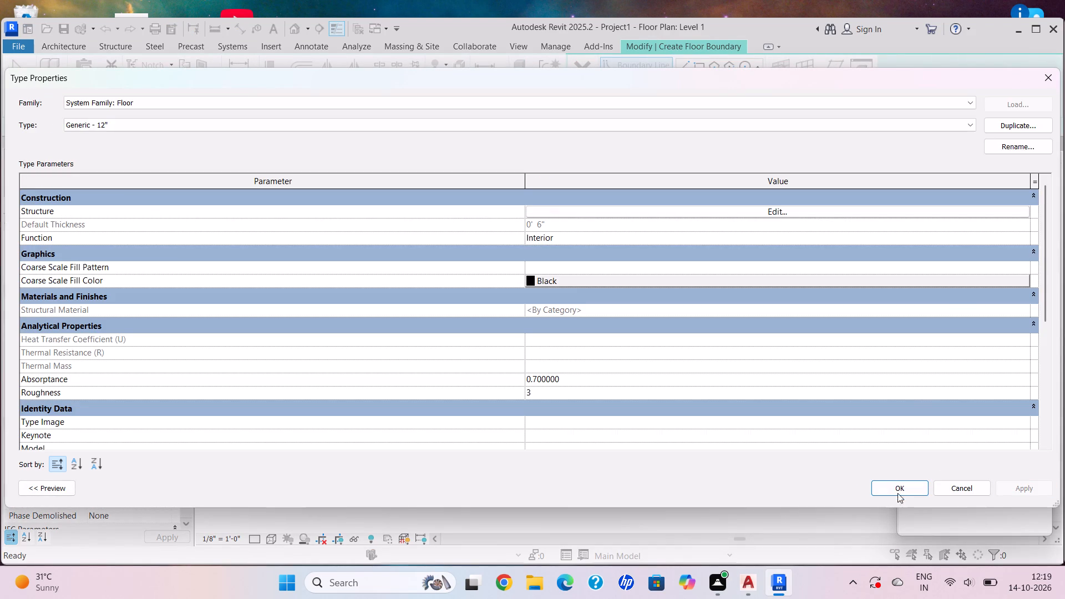
pyautogui.click(896, 485)
# Create the Level 1 floor with a rectangular boundary between the house's outer northwest and southeast corners and view it in 3D.
pyautogui.scroll(-2, 433, 260)
pyautogui.moveTo(447, 271); pyautogui.dragTo(489, 351, button='middle')
pyautogui.scroll(3, 461, 215)
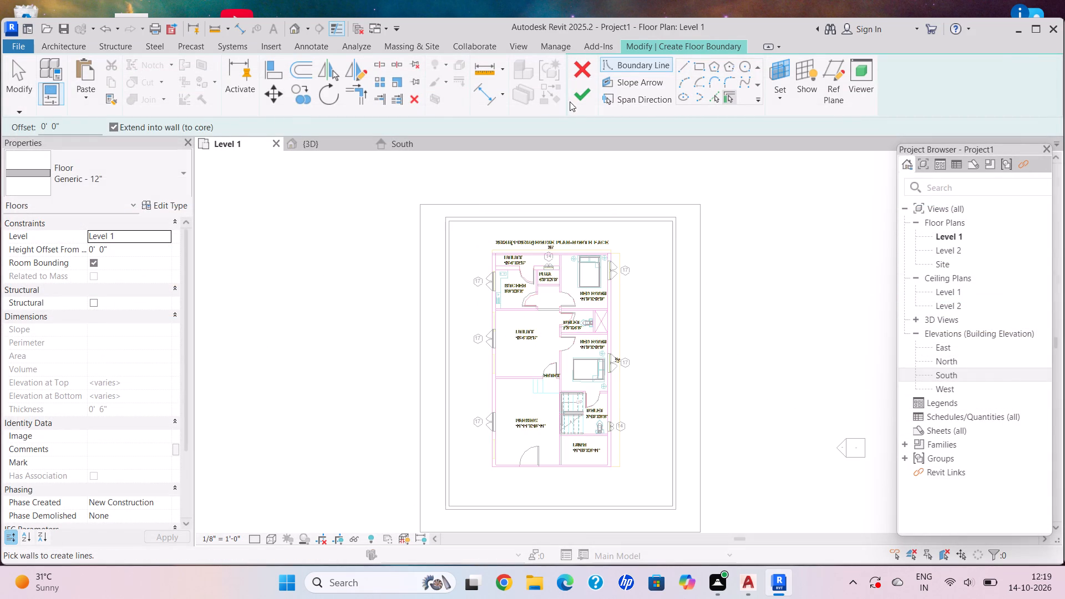
pyautogui.click(698, 67)
pyautogui.scroll(9, 447, 277)
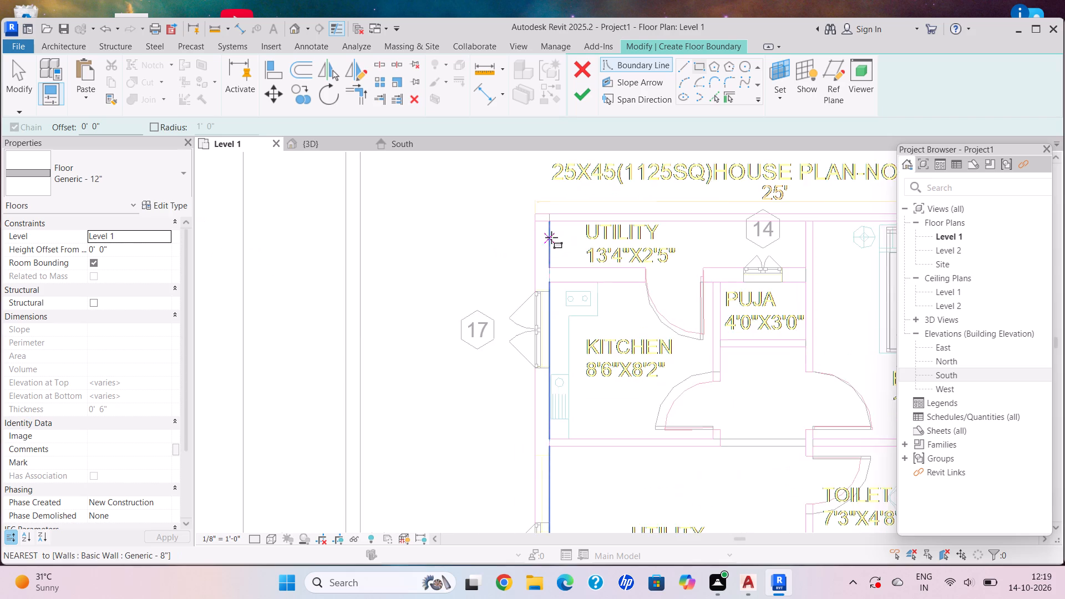
pyautogui.scroll(6, 551, 237)
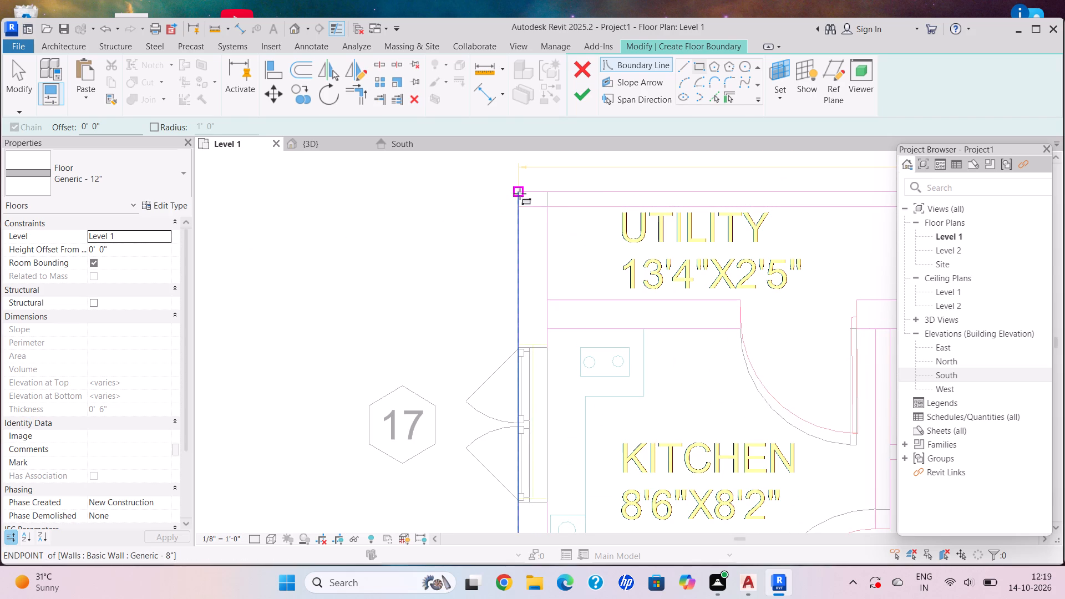
pyautogui.click(516, 193)
pyautogui.scroll(-7, 742, 376)
pyautogui.moveTo(739, 376); pyautogui.dragTo(585, 226, button='middle')
pyautogui.moveTo(651, 369); pyautogui.dragTo(465, 189, button='middle')
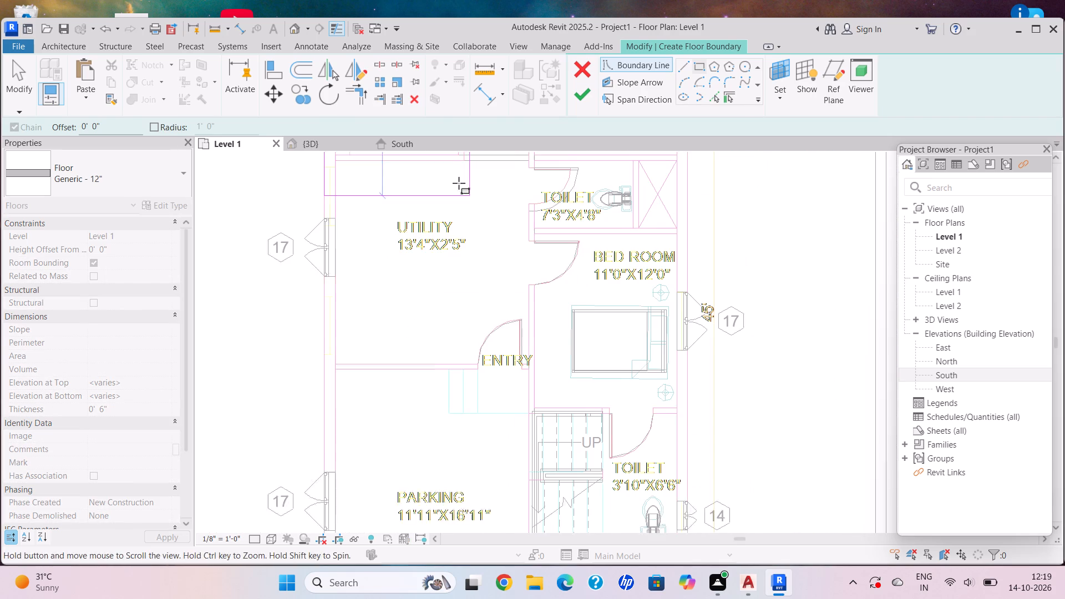
pyautogui.moveTo(617, 393); pyautogui.dragTo(596, 276, button='middle')
pyautogui.scroll(7, 674, 531)
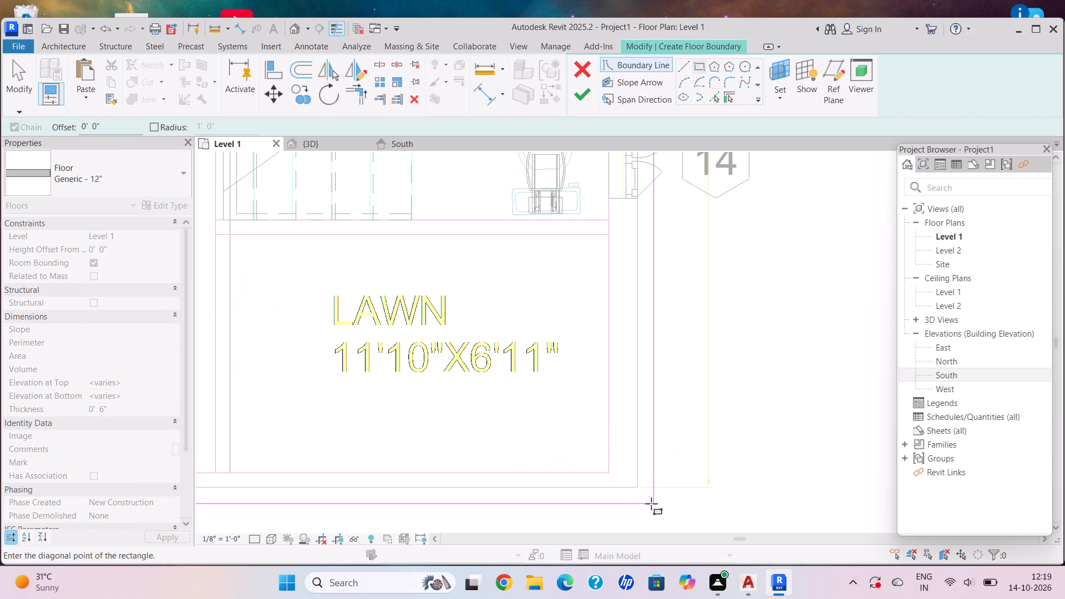
pyautogui.click(638, 488)
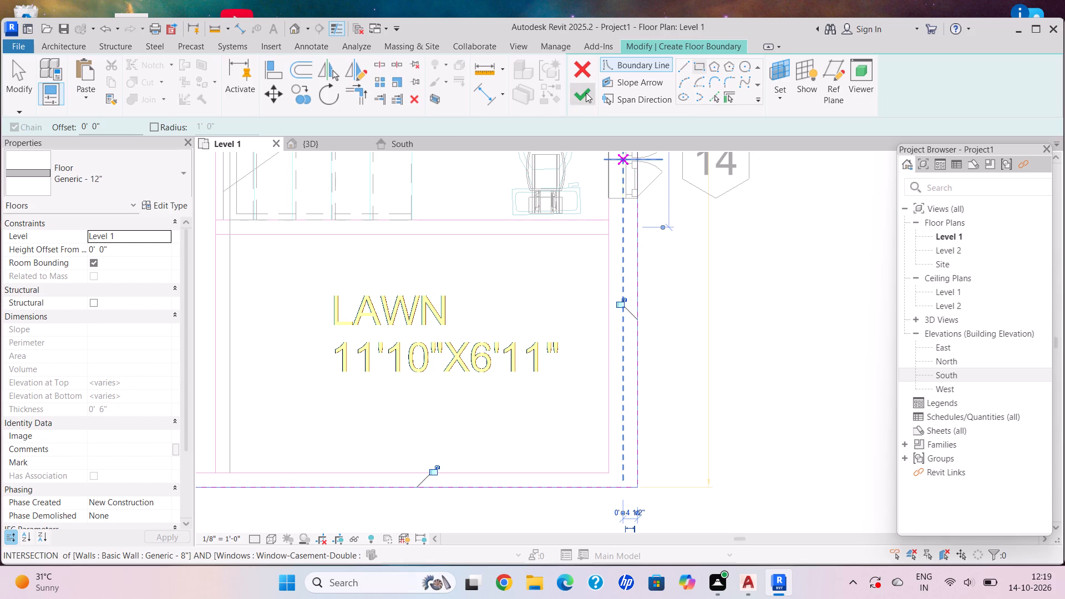
pyautogui.click(586, 93)
pyautogui.click(328, 141)
pyautogui.scroll(-3, 597, 334)
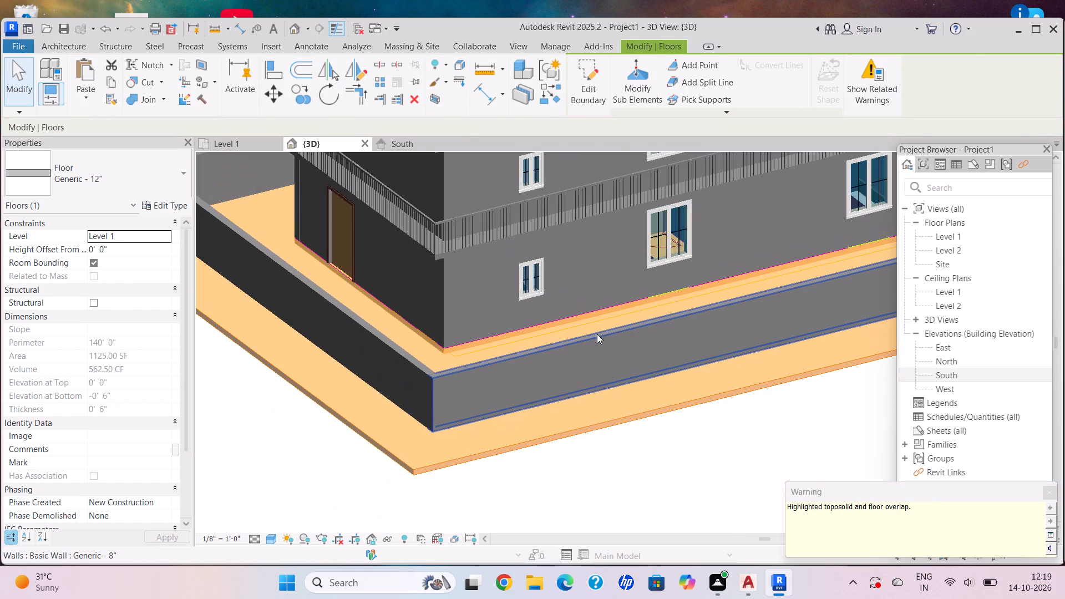
# Edit the Level 1 floor boundary, moving the long edge on the small-window side out to the outer base of the boundary wall.
pyautogui.press('Escape')
pyautogui.press('Escape')
pyautogui.press('Escape')
pyautogui.scroll(-1, 535, 336)
pyautogui.moveTo(531, 336); pyautogui.dragTo(516, 331, button='middle')
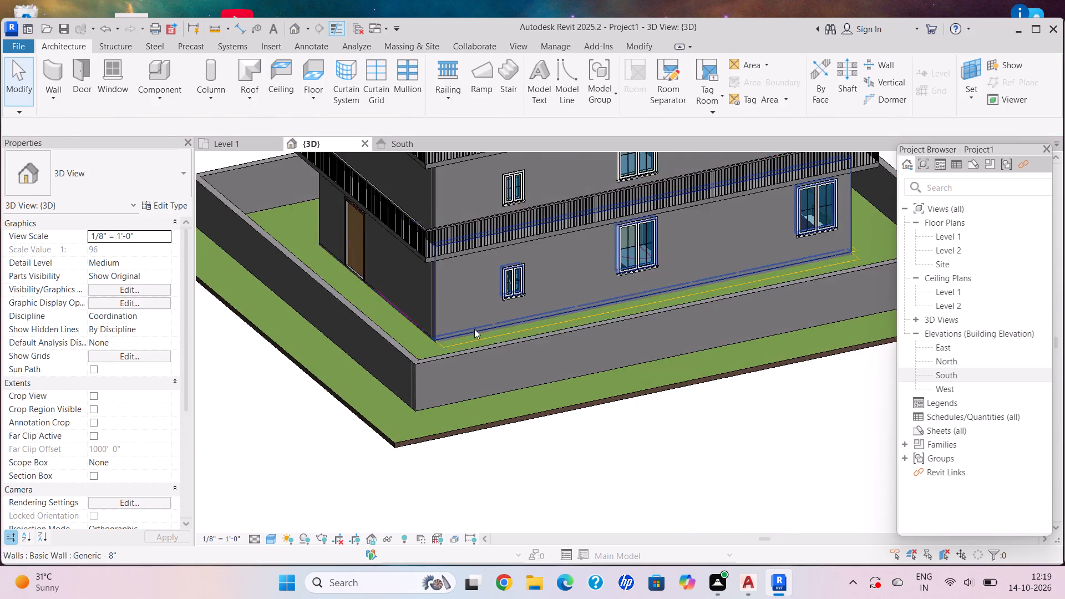
pyautogui.scroll(13, 474, 329)
pyautogui.click(312, 368)
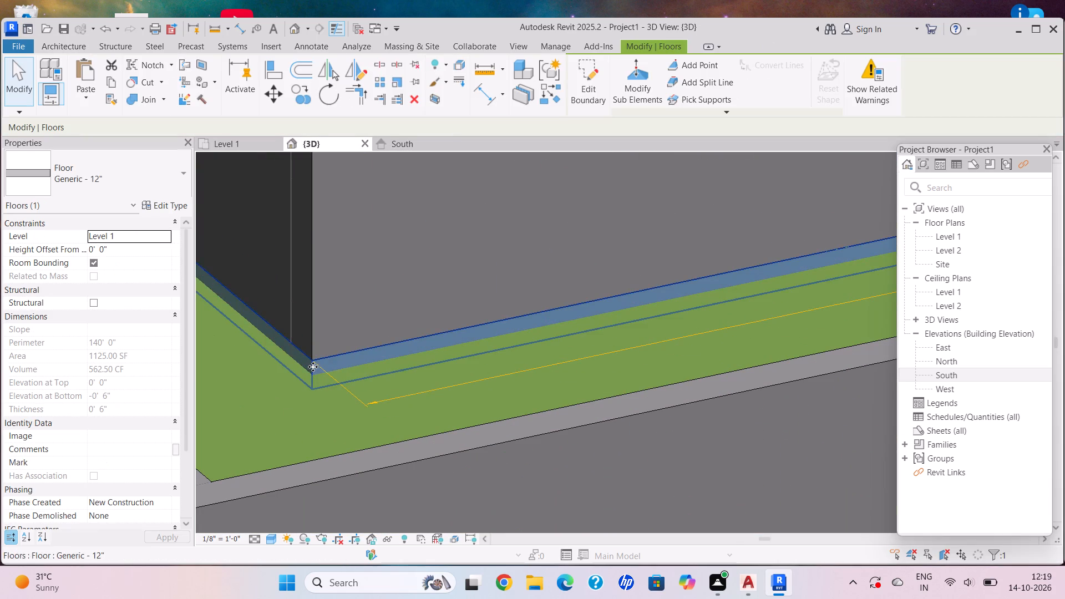
pyautogui.click(579, 98)
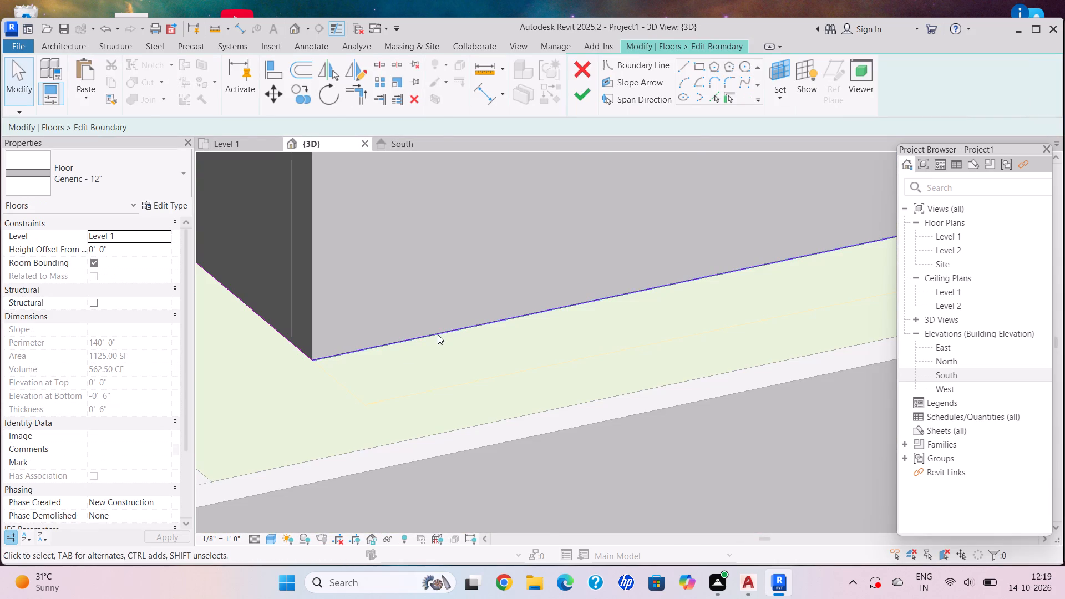
pyautogui.click(438, 334)
pyautogui.moveTo(438, 334); pyautogui.dragTo(550, 464)
pyautogui.scroll(-6, 576, 426)
pyautogui.moveTo(572, 420); pyautogui.dragTo(387, 251, button='middle')
pyautogui.moveTo(570, 283); pyautogui.dragTo(554, 282, button='middle')
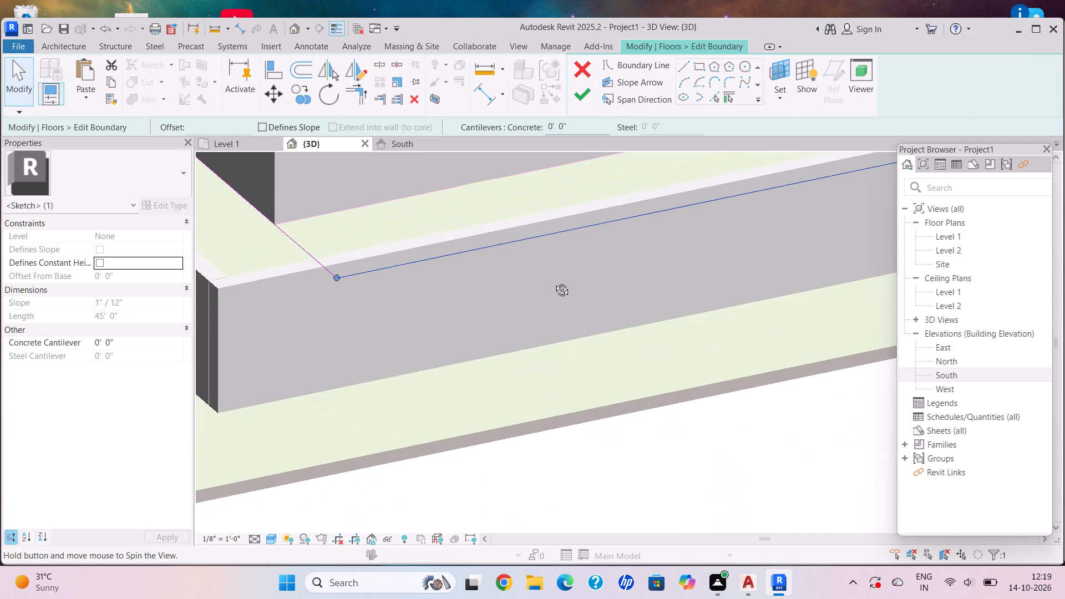
pyautogui.moveTo(554, 282); pyautogui.dragTo(542, 280, button='middle')
pyautogui.scroll(5, 554, 206)
pyautogui.keyDown('shift'); pyautogui.scroll(1, 563, 215); pyautogui.keyUp('shift')
pyautogui.keyDown('shift'); pyautogui.moveTo(566, 215); pyautogui.dragTo(572, 201, button='middle'); pyautogui.keyUp('shift')
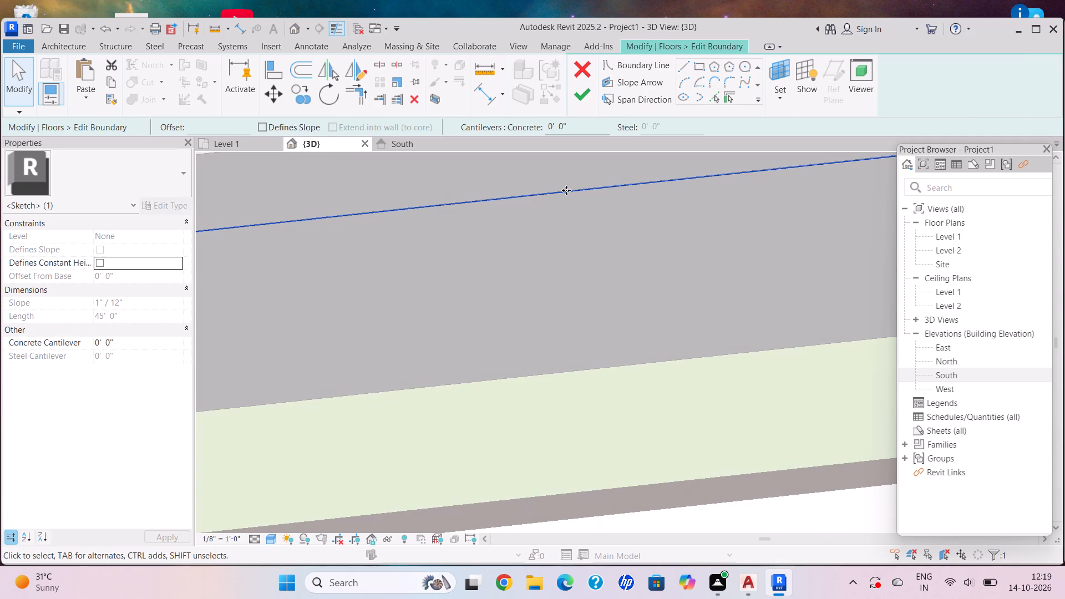
pyautogui.moveTo(566, 190); pyautogui.dragTo(586, 373)
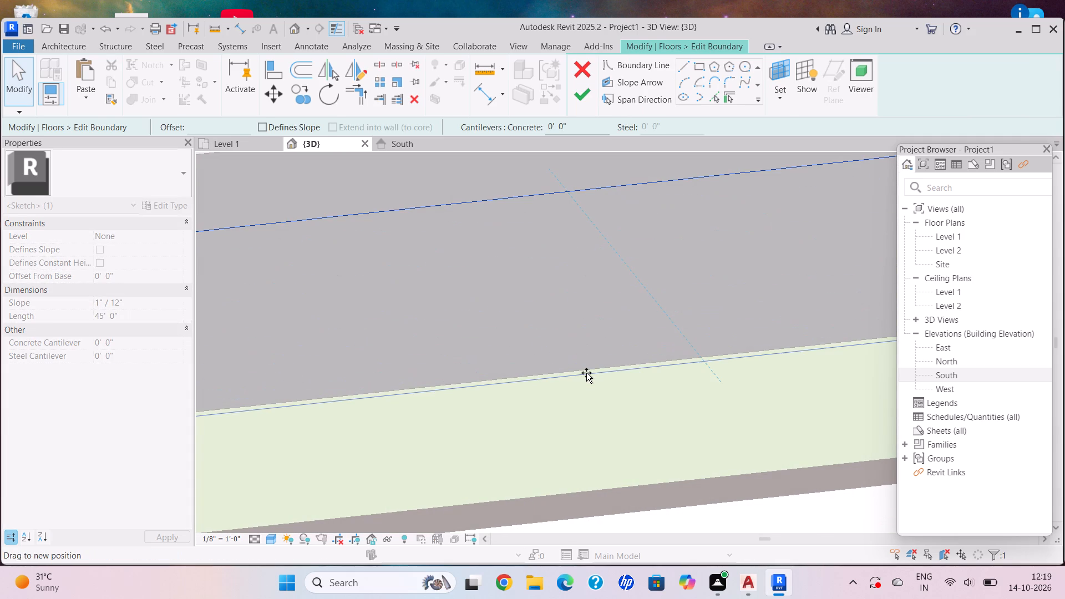
pyautogui.moveTo(586, 373); pyautogui.dragTo(590, 366)
pyautogui.scroll(5, 592, 373)
pyautogui.scroll(-2, 559, 359)
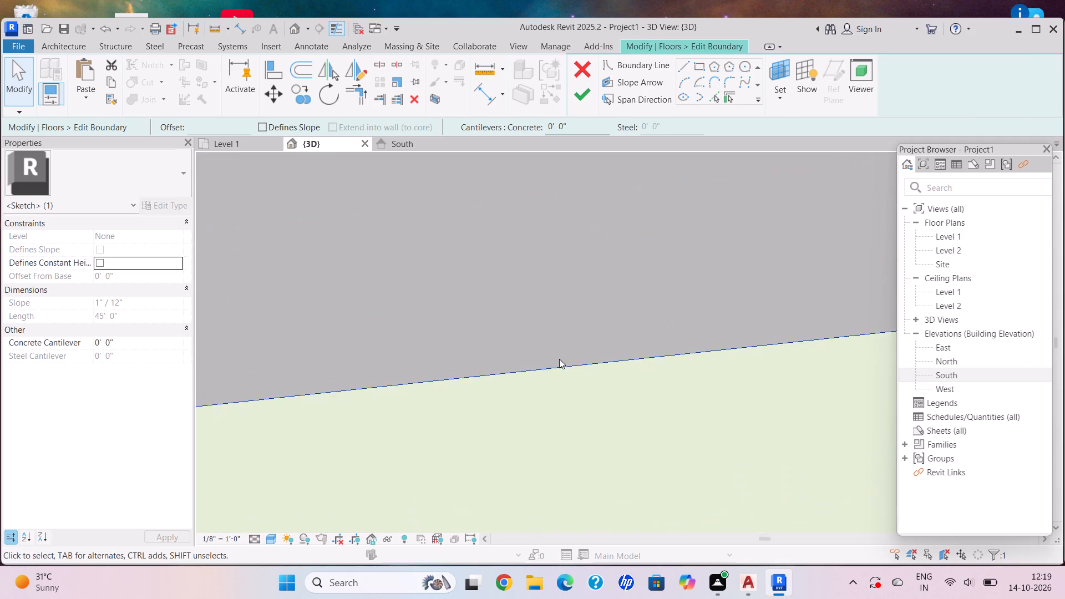
pyautogui.scroll(-8, 559, 359)
pyautogui.keyDown('shift'); pyautogui.moveTo(471, 307); pyautogui.dragTo(547, 329, button='middle'); pyautogui.keyUp('shift')
pyautogui.click(579, 98)
# Extend the Level 1 floor's door-side edge outward to the outer base of the boundary wall and finish the boundary.
pyautogui.scroll(-5, 513, 354)
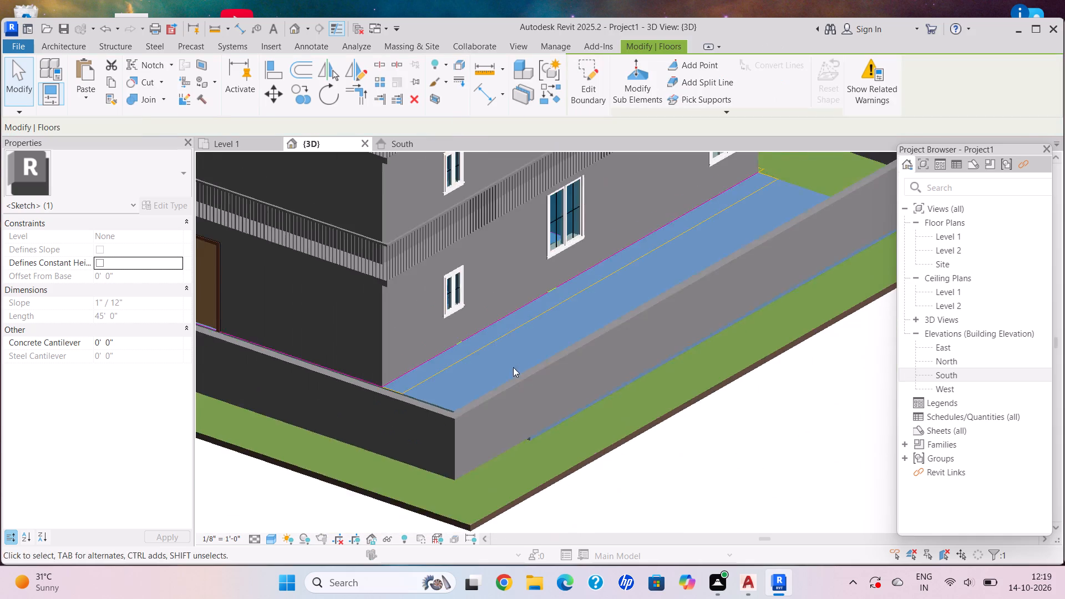
pyautogui.moveTo(528, 368); pyautogui.dragTo(594, 372, button='middle')
pyautogui.moveTo(600, 370); pyautogui.dragTo(610, 260, button='middle')
pyautogui.keyDown('shift'); pyautogui.moveTo(580, 292); pyautogui.dragTo(667, 408, button='middle'); pyautogui.keyUp('shift')
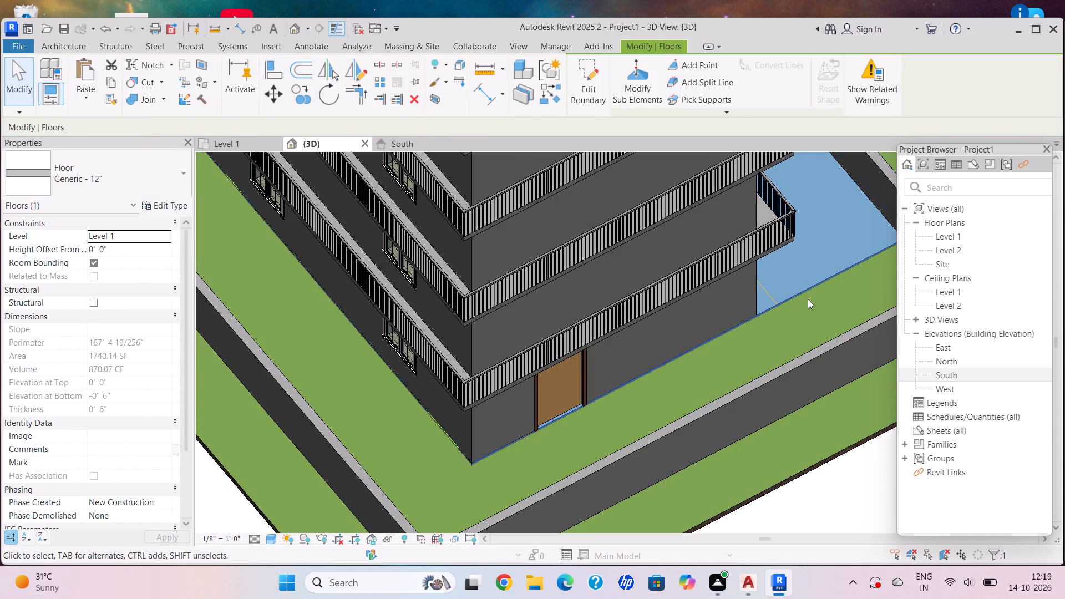
pyautogui.click(804, 295)
pyautogui.click(588, 98)
pyautogui.scroll(-1, 733, 465)
pyautogui.moveTo(703, 448); pyautogui.dragTo(585, 370, button='middle')
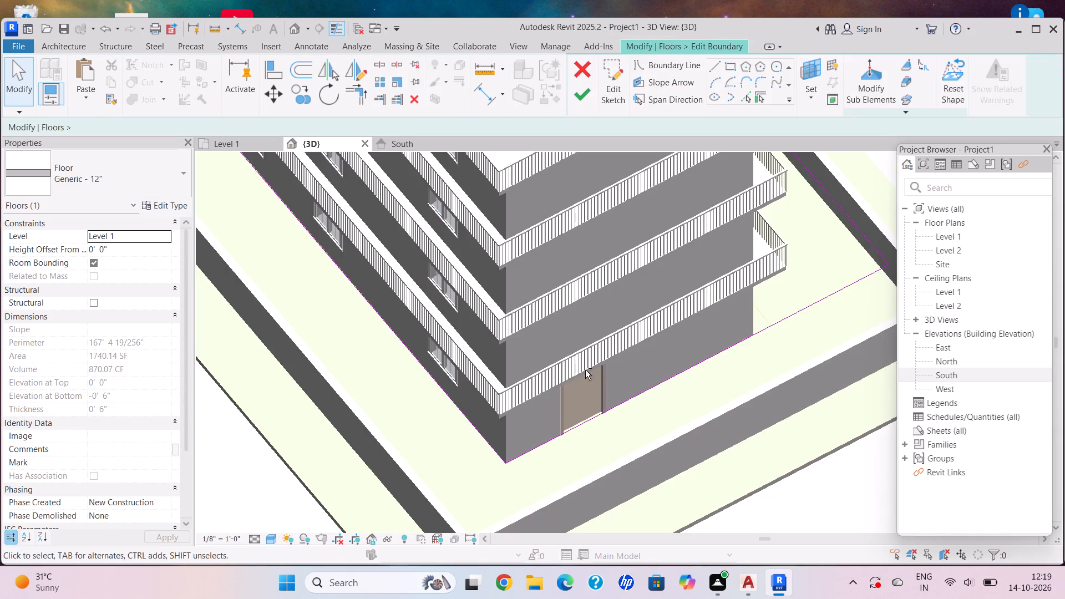
pyautogui.moveTo(585, 370); pyautogui.dragTo(540, 303, button='middle')
pyautogui.moveTo(672, 386); pyautogui.dragTo(511, 263, button='middle')
pyautogui.keyDown('shift'); pyautogui.moveTo(534, 270); pyautogui.dragTo(639, 288, button='middle'); pyautogui.keyUp('shift')
pyautogui.scroll(3, 673, 307)
pyautogui.keyDown('shift'); pyautogui.moveTo(681, 310); pyautogui.dragTo(700, 341, button='middle'); pyautogui.keyUp('shift')
pyautogui.click(702, 341)
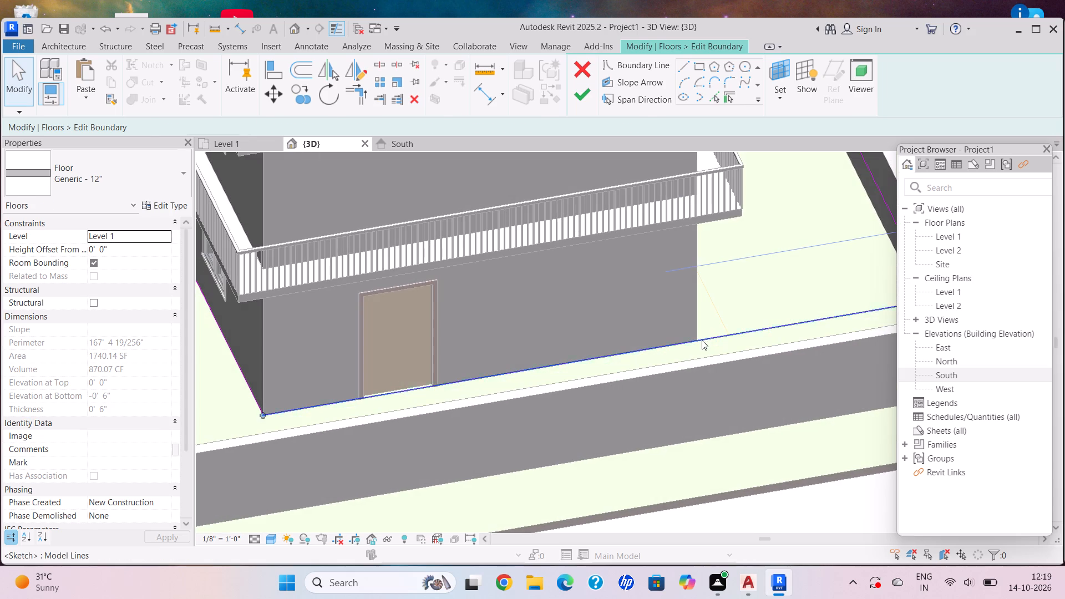
pyautogui.moveTo(702, 338); pyautogui.dragTo(697, 443)
pyautogui.keyDown('shift'); pyautogui.moveTo(675, 467); pyautogui.dragTo(636, 353, button='middle'); pyautogui.keyUp('shift')
pyautogui.scroll(2, 633, 475)
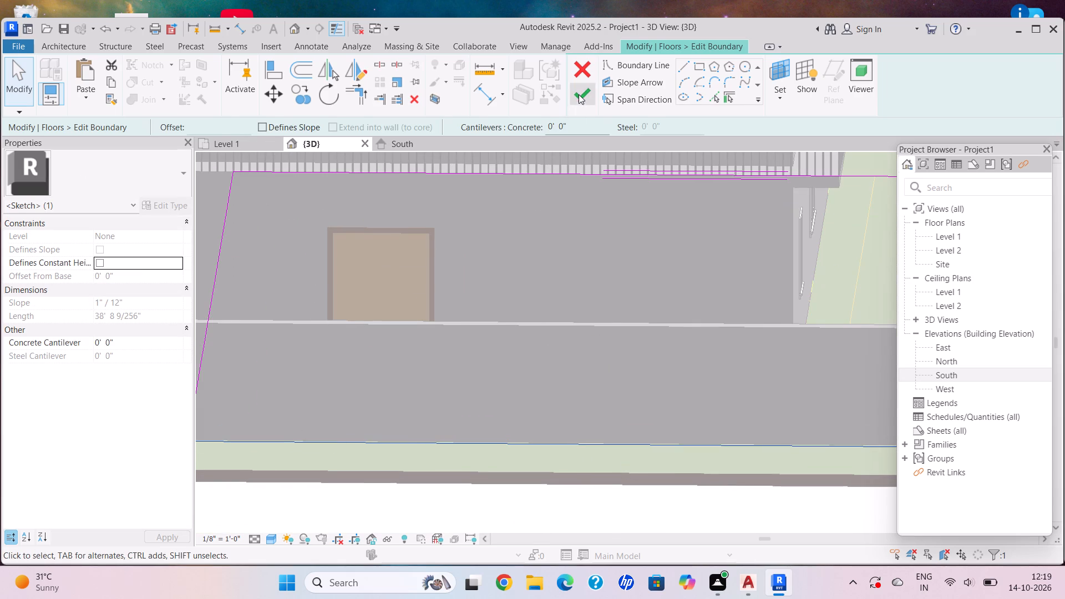
pyautogui.click(579, 94)
# Extend the Level 1 floor's remaining long edge, on the large-window side, to the boundary wall's outer base and finish the boundary.
pyautogui.scroll(-5, 376, 359)
pyautogui.moveTo(364, 349); pyautogui.dragTo(521, 392, button='middle')
pyautogui.keyDown('shift'); pyautogui.moveTo(518, 383); pyautogui.dragTo(617, 427, button='middle'); pyautogui.keyUp('shift')
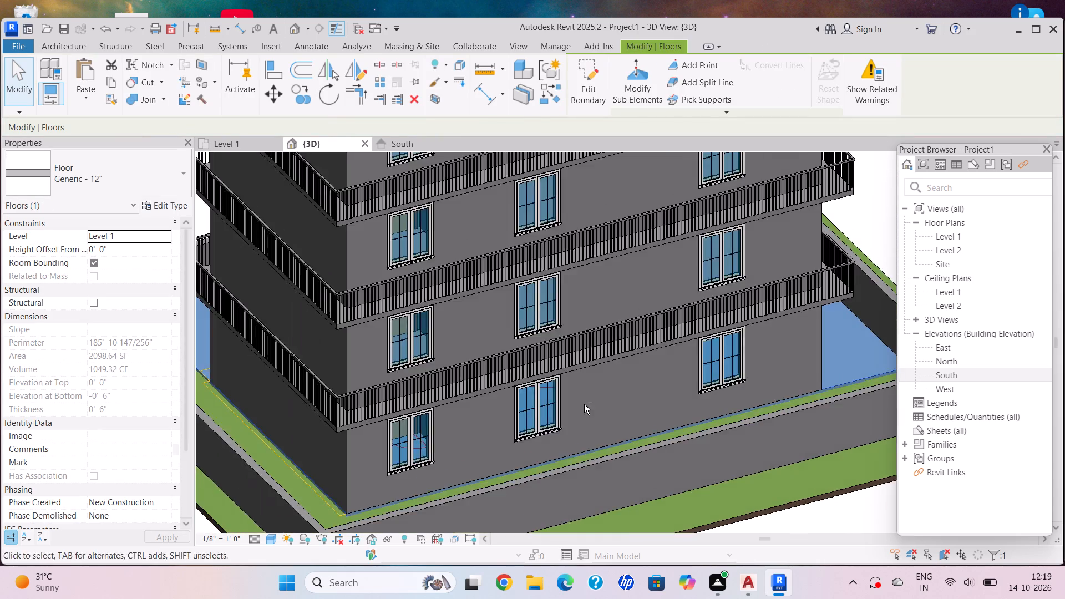
pyautogui.moveTo(561, 383); pyautogui.dragTo(434, 267, button='middle')
pyautogui.keyDown('shift'); pyautogui.moveTo(452, 288); pyautogui.dragTo(448, 332, button='middle'); pyautogui.keyUp('shift')
pyautogui.click(582, 100)
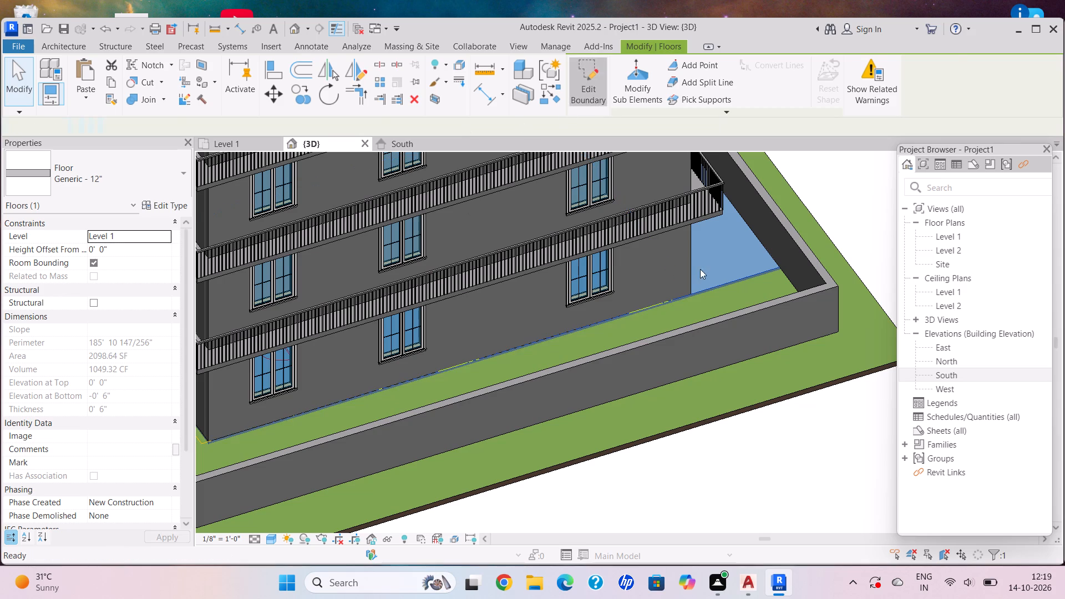
pyautogui.click(717, 286)
pyautogui.moveTo(717, 286); pyautogui.dragTo(738, 331)
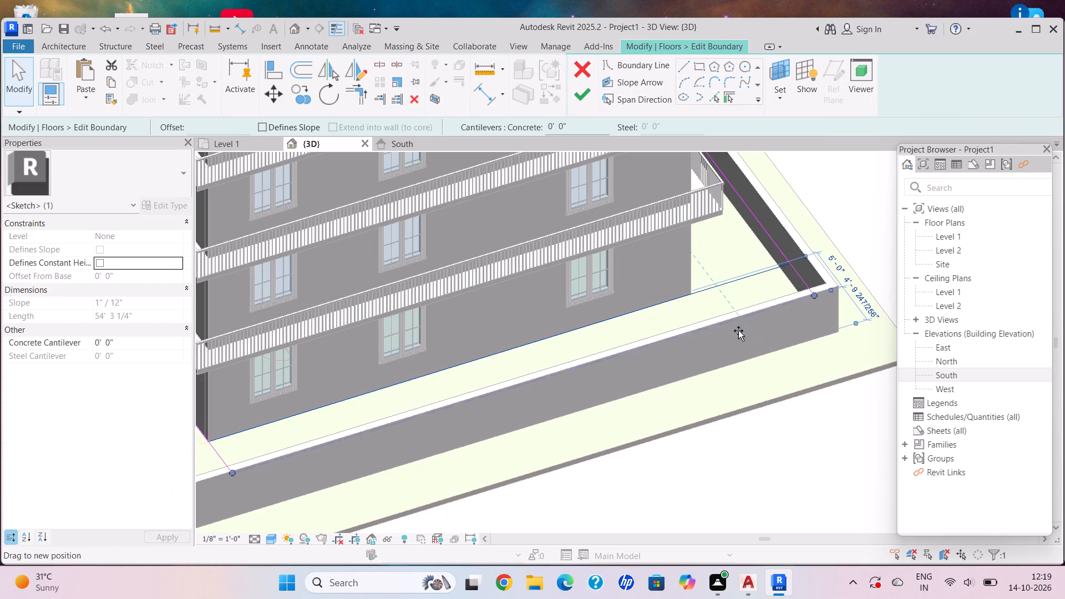
pyautogui.moveTo(738, 331); pyautogui.dragTo(747, 362)
pyautogui.click(583, 83)
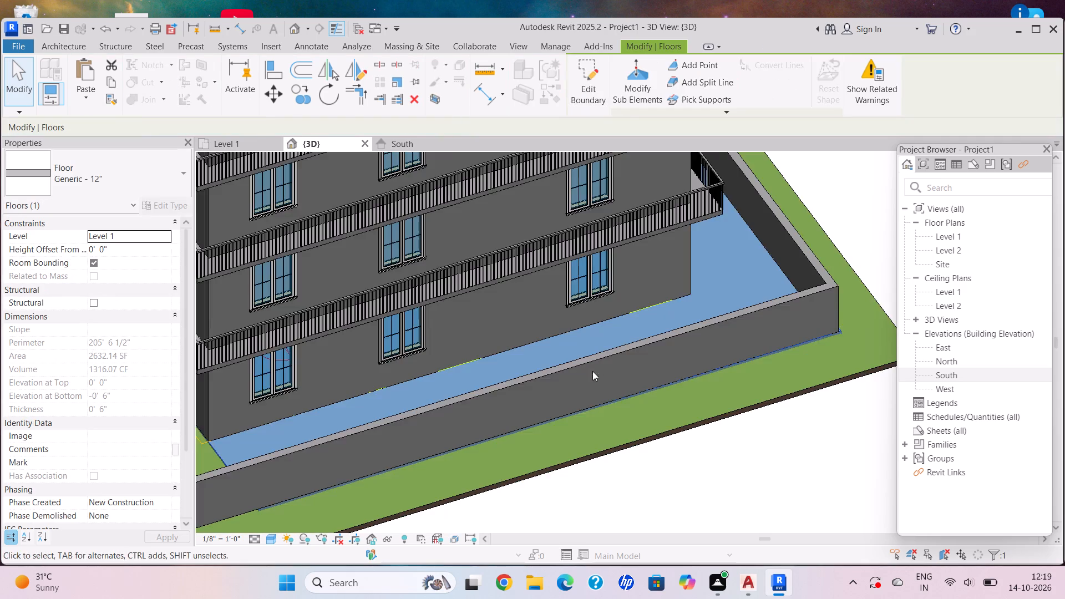
# Extend the Level 1 floor's last short edge, opposite the door, to the boundary wall's outer base and finish the boundary.
pyautogui.scroll(-6, 562, 389)
pyautogui.keyDown('shift'); pyautogui.moveTo(537, 378); pyautogui.dragTo(692, 368, button='middle'); pyautogui.keyUp('shift')
pyautogui.keyDown('shift'); pyautogui.moveTo(607, 410); pyautogui.dragTo(645, 412, button='middle'); pyautogui.keyUp('shift')
pyautogui.scroll(3, 618, 405)
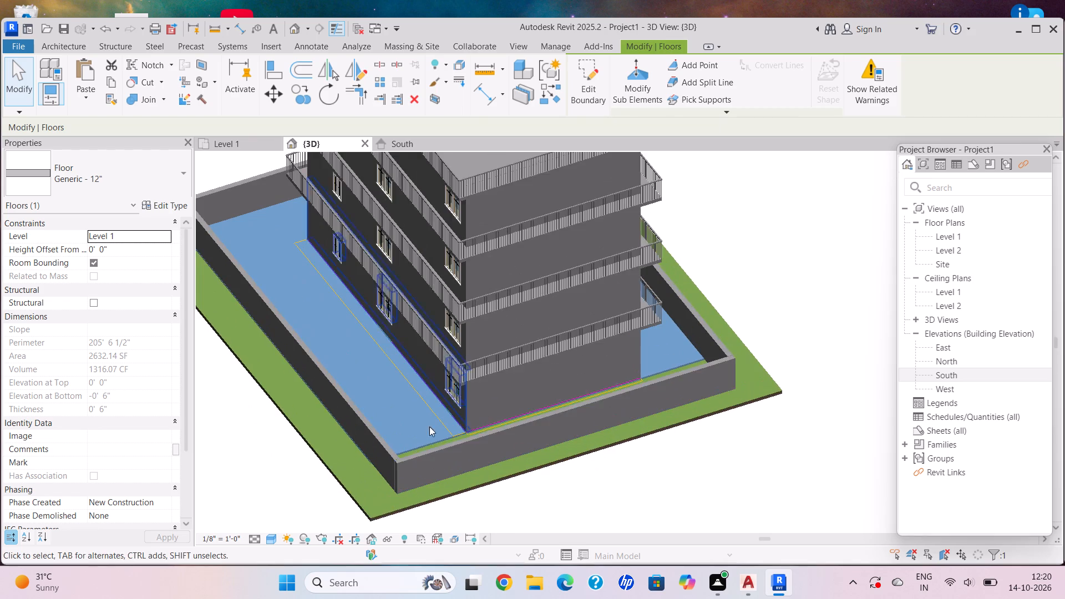
pyautogui.click(430, 440)
pyautogui.click(571, 98)
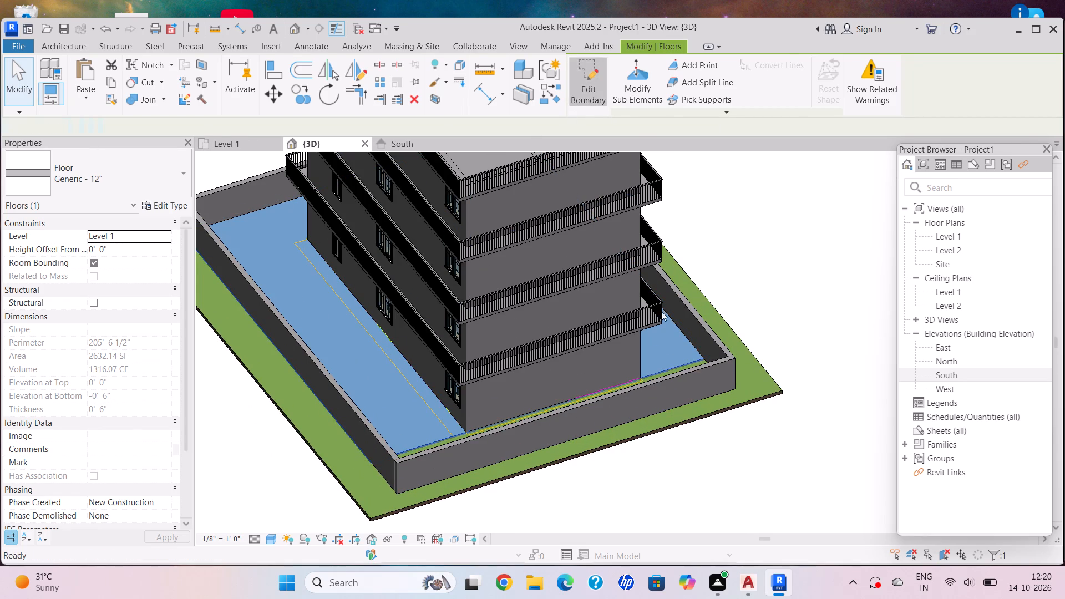
pyautogui.click(449, 434)
pyautogui.moveTo(449, 434); pyautogui.dragTo(481, 473)
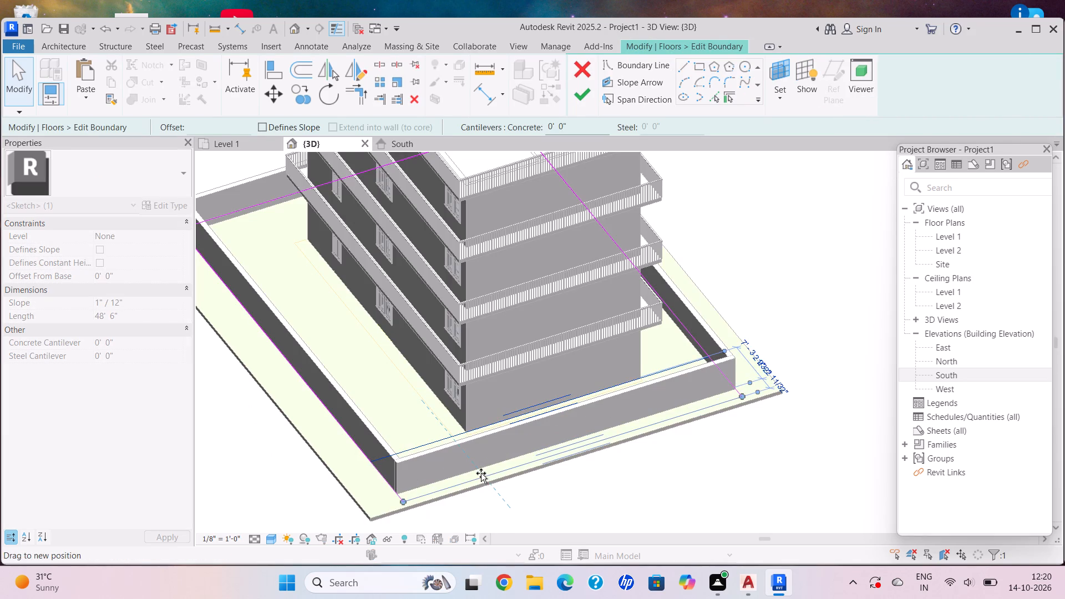
pyautogui.moveTo(481, 473); pyautogui.dragTo(471, 465)
pyautogui.scroll(11, 489, 480)
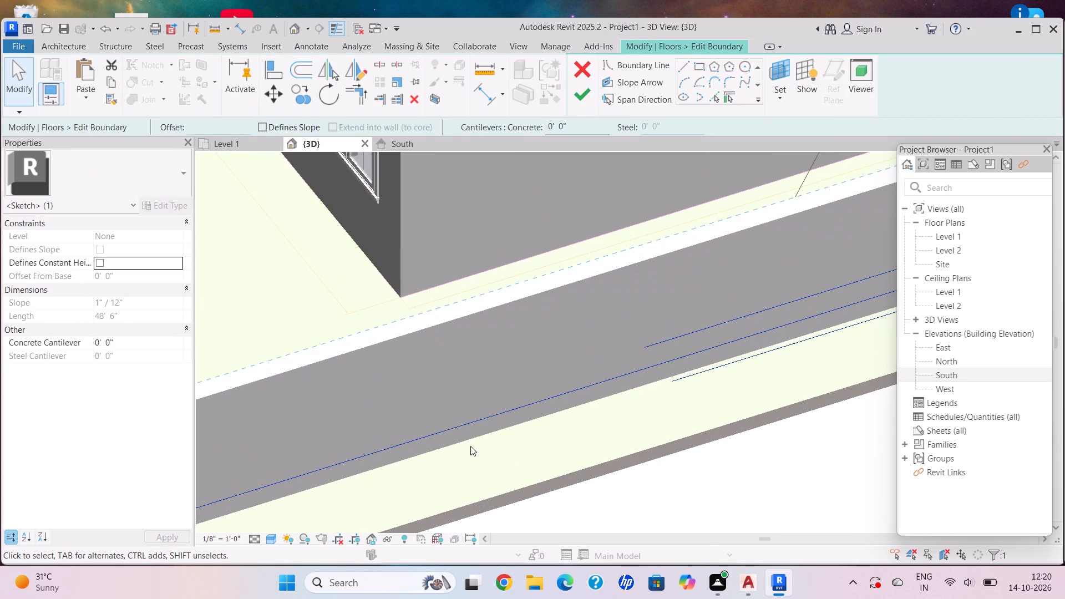
pyautogui.moveTo(470, 418); pyautogui.dragTo(489, 469)
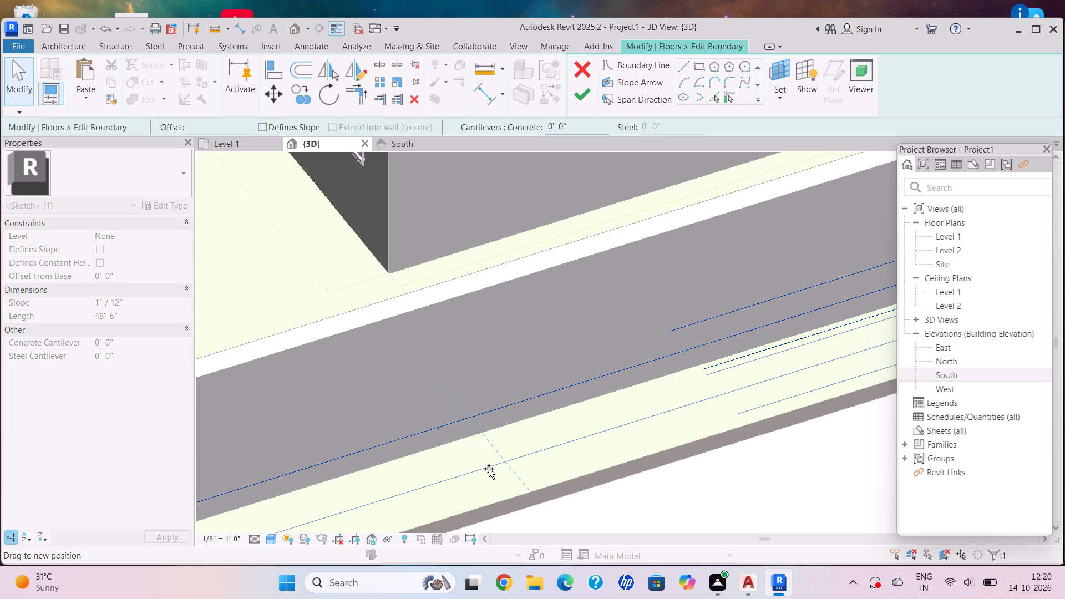
pyautogui.moveTo(489, 469); pyautogui.dragTo(473, 437)
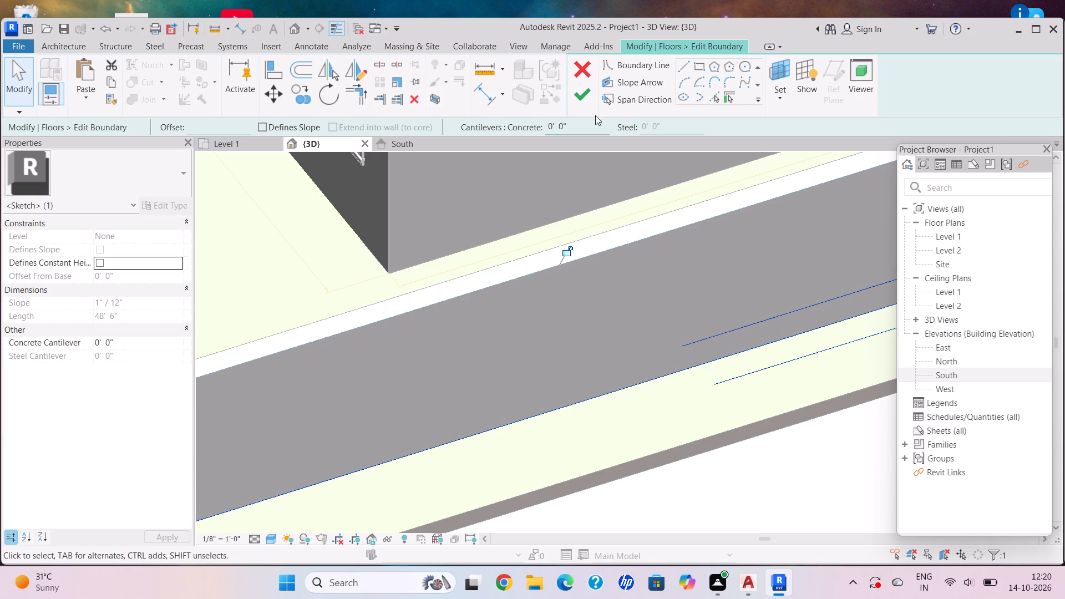
pyautogui.click(585, 99)
pyautogui.press('Escape')
# Examine the enlarged Level 1 floor and the surrounding grass strip from all sides of the walled site in 3D.
pyautogui.scroll(-12, 586, 367)
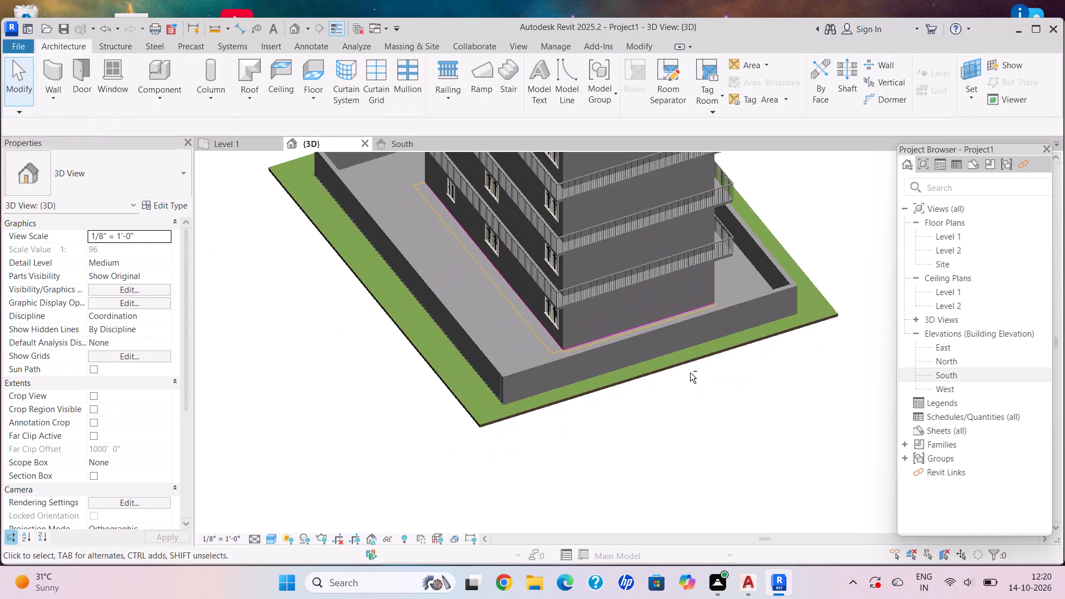
pyautogui.keyDown('shift'); pyautogui.middleClick(690, 373); pyautogui.keyUp('shift')
pyautogui.keyDown('shift'); pyautogui.moveTo(468, 366); pyautogui.dragTo(440, 355, button='middle'); pyautogui.keyUp('shift')
pyautogui.keyDown('shift'); pyautogui.moveTo(638, 346); pyautogui.dragTo(293, 404, button='middle'); pyautogui.keyUp('shift')
pyautogui.keyDown('shift'); pyautogui.moveTo(557, 333); pyautogui.dragTo(445, 270, button='middle'); pyautogui.keyUp('shift')
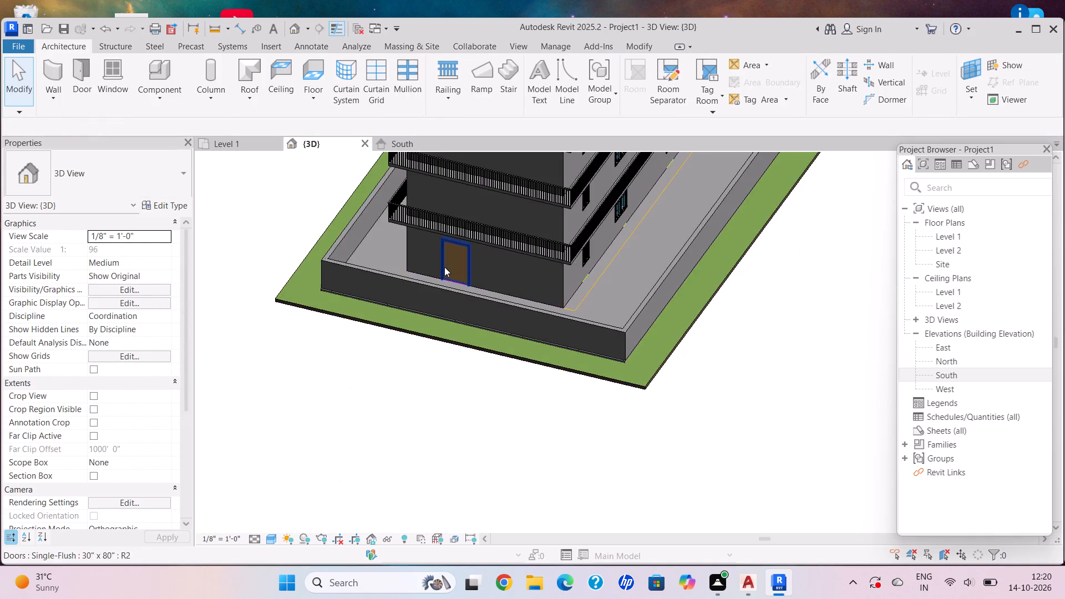
pyautogui.scroll(-3, 496, 299)
pyautogui.keyDown('shift'); pyautogui.moveTo(519, 314); pyautogui.dragTo(571, 272, button='middle'); pyautogui.keyUp('shift')
pyautogui.keyDown('shift'); pyautogui.scroll(1, 566, 269); pyautogui.keyUp('shift')
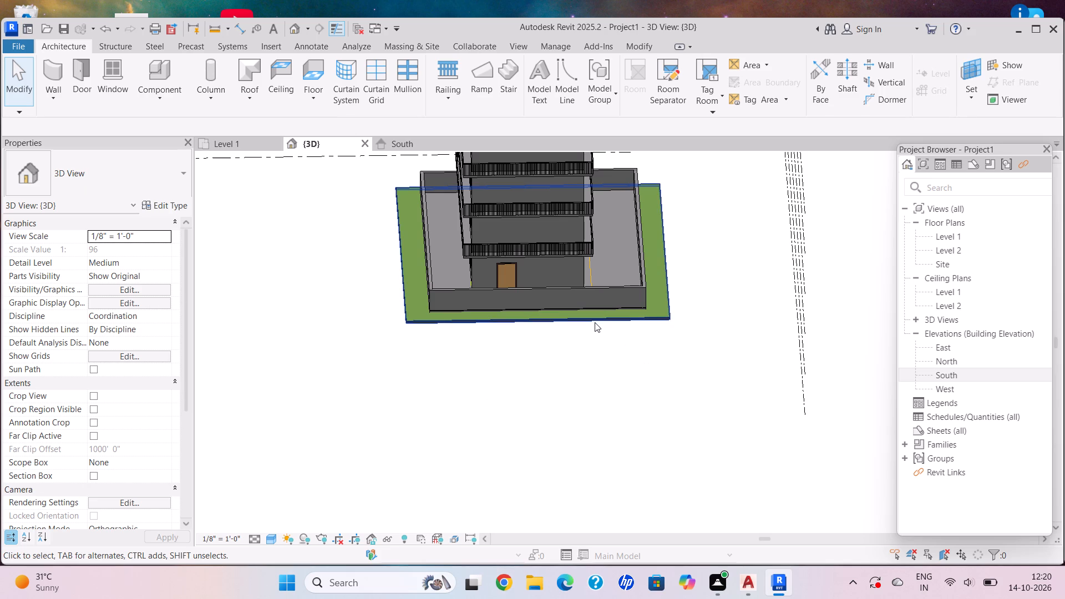
pyautogui.keyDown('shift'); pyautogui.moveTo(601, 360); pyautogui.dragTo(554, 299, button='middle'); pyautogui.keyUp('shift')
pyautogui.scroll(3, 567, 295)
pyautogui.keyDown('shift'); pyautogui.moveTo(573, 282); pyautogui.dragTo(686, 327, button='middle'); pyautogui.keyUp('shift')
pyautogui.keyDown('shift'); pyautogui.scroll(1, 575, 282); pyautogui.keyUp('shift')
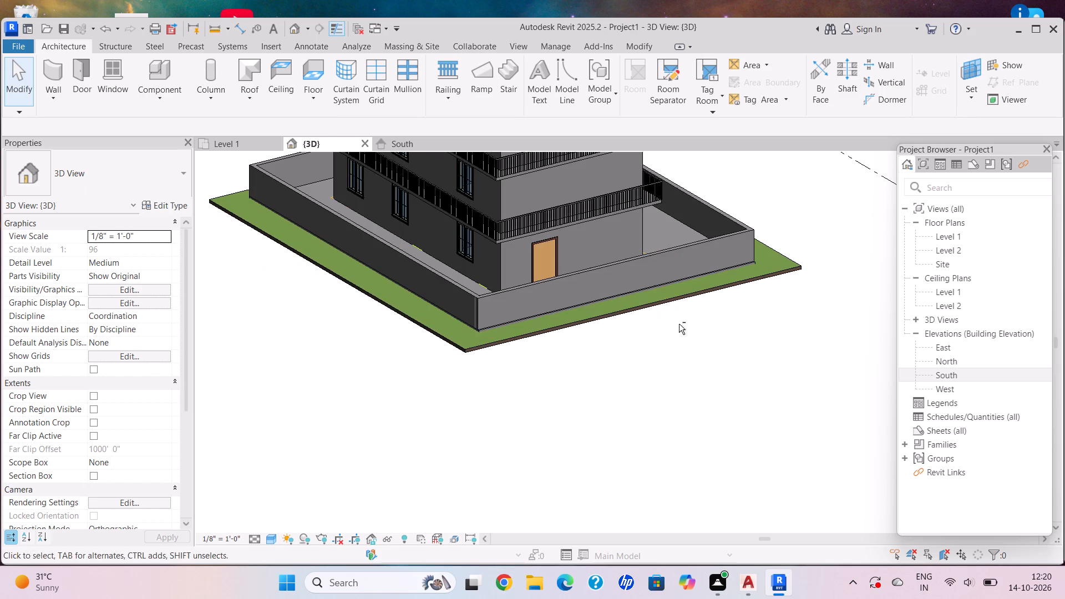
pyautogui.keyDown('shift'); pyautogui.moveTo(655, 290); pyautogui.dragTo(645, 317, button='middle'); pyautogui.keyUp('shift')
pyautogui.keyDown('shift'); pyautogui.moveTo(643, 322); pyautogui.dragTo(640, 341, button='middle'); pyautogui.keyUp('shift')
pyautogui.keyDown('shift'); pyautogui.moveTo(638, 348); pyautogui.dragTo(334, 403, button='middle'); pyautogui.keyUp('shift')
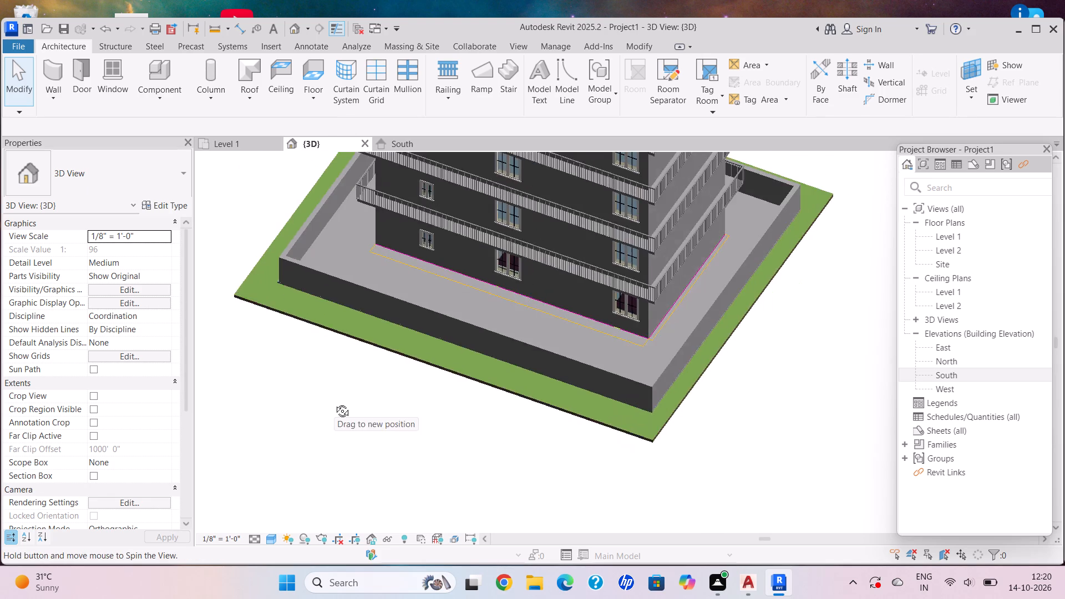
pyautogui.keyDown('shift'); pyautogui.moveTo(334, 403); pyautogui.dragTo(587, 327, button='middle'); pyautogui.keyUp('shift')
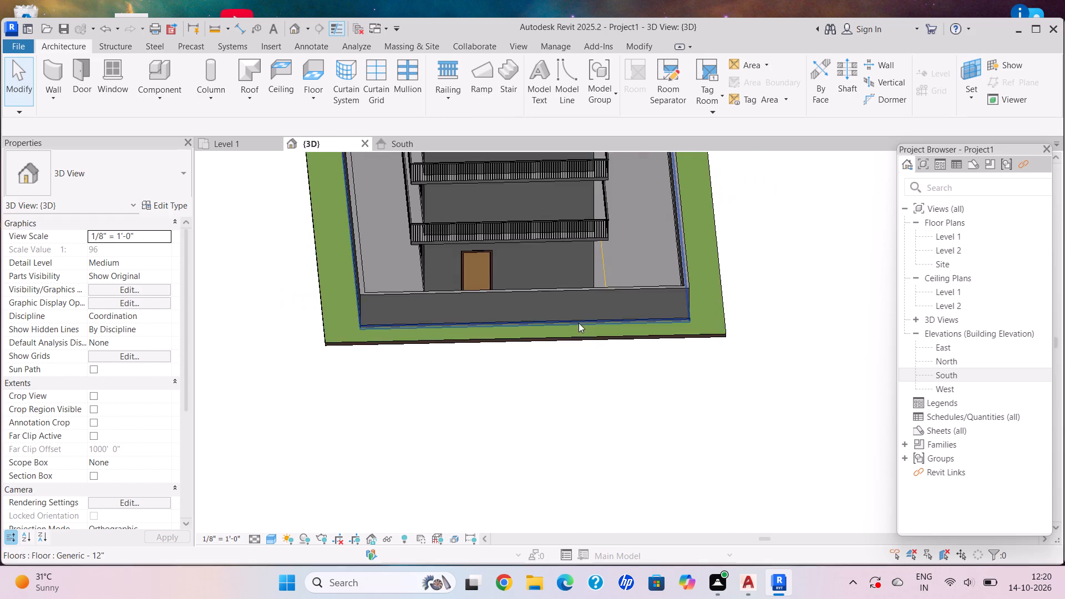
# Edit the Grassland - 16" toposolid's boundary, moving its 59' door-side edge farther out from the boundary wall.
pyautogui.moveTo(578, 324); pyautogui.dragTo(618, 522, button='middle')
pyautogui.keyDown('shift'); pyautogui.moveTo(590, 494); pyautogui.dragTo(581, 477, button='middle'); pyautogui.keyUp('shift')
pyautogui.moveTo(581, 460); pyautogui.dragTo(578, 382, button='middle')
pyautogui.scroll(5, 551, 446)
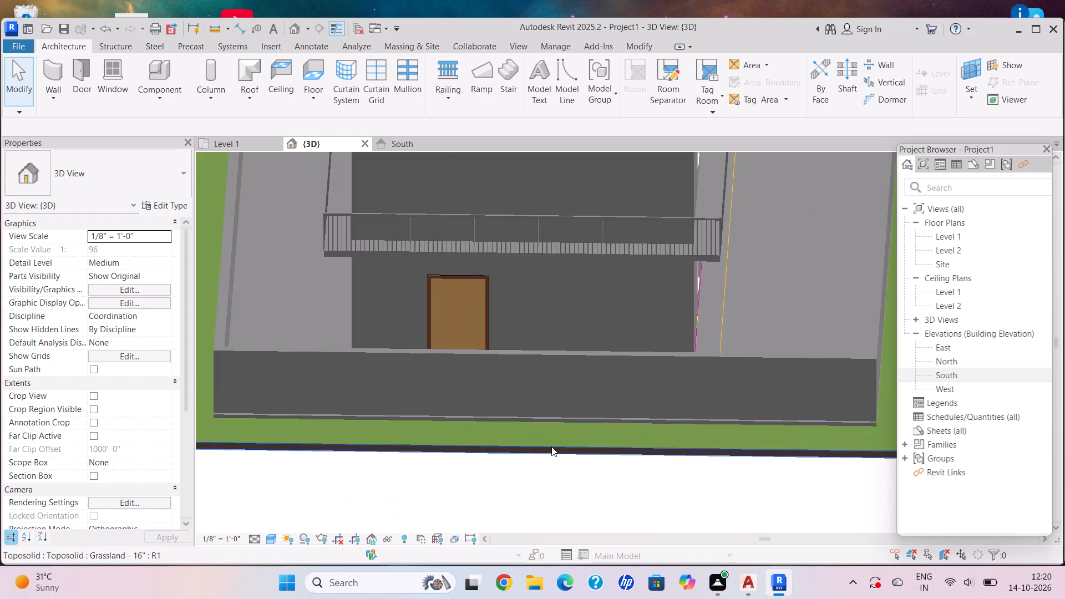
pyautogui.click(551, 446)
pyautogui.click(581, 96)
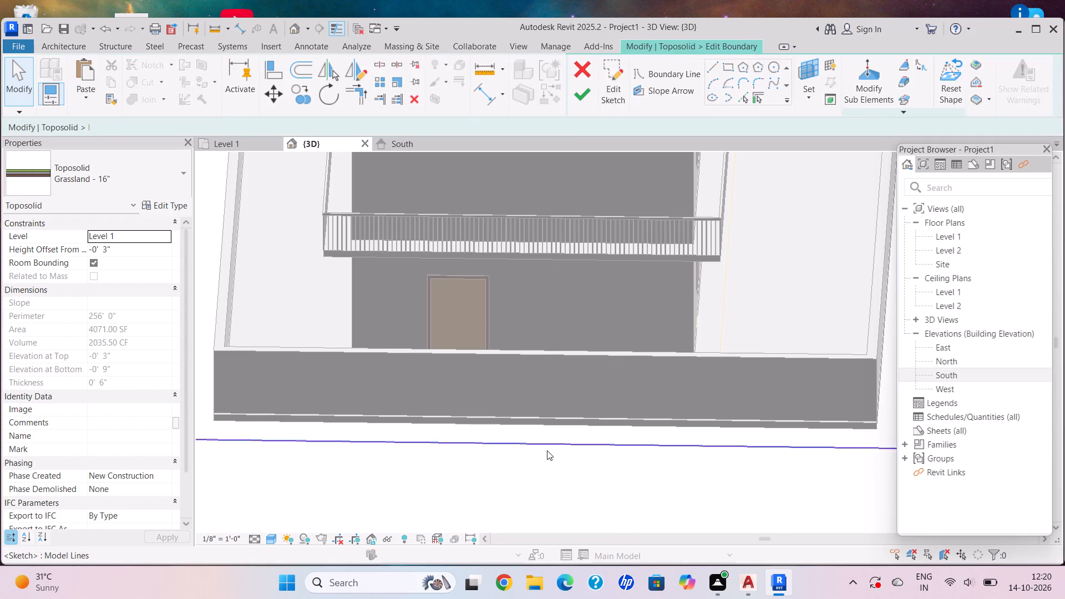
pyautogui.click(544, 443)
pyautogui.moveTo(544, 443); pyautogui.dragTo(555, 490)
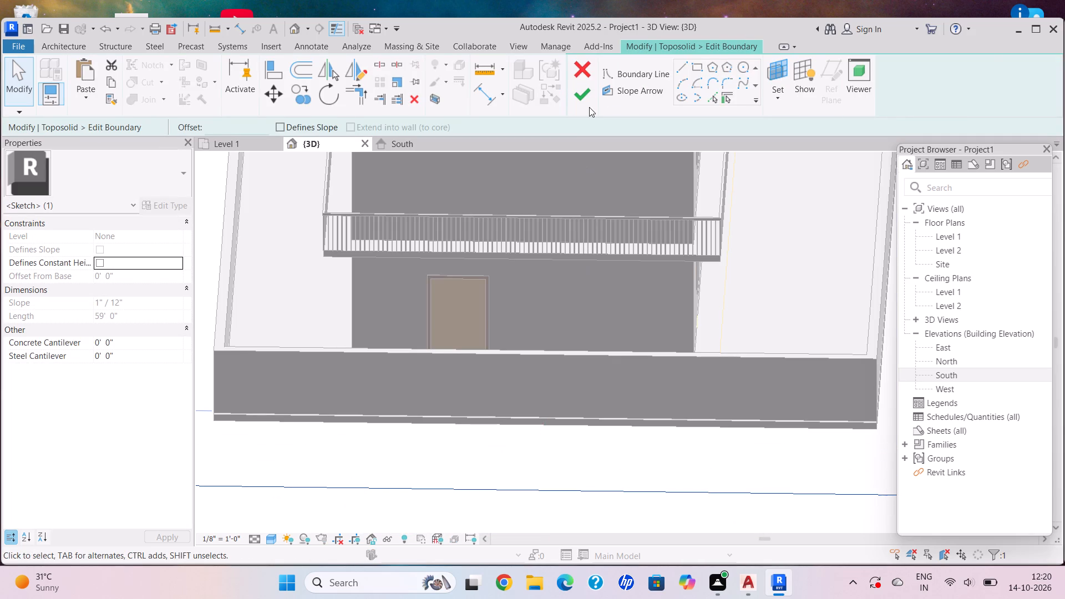
pyautogui.click(594, 97)
# Move the toposolid's long edge on the small-window side outward to about 16'-6" from the boundary wall and finish the boundary.
pyautogui.scroll(-6, 662, 301)
pyautogui.keyDown('shift'); pyautogui.middleClick(669, 318); pyautogui.keyUp('shift')
pyautogui.keyDown('shift'); pyautogui.moveTo(665, 326); pyautogui.dragTo(476, 333, button='middle'); pyautogui.keyUp('shift')
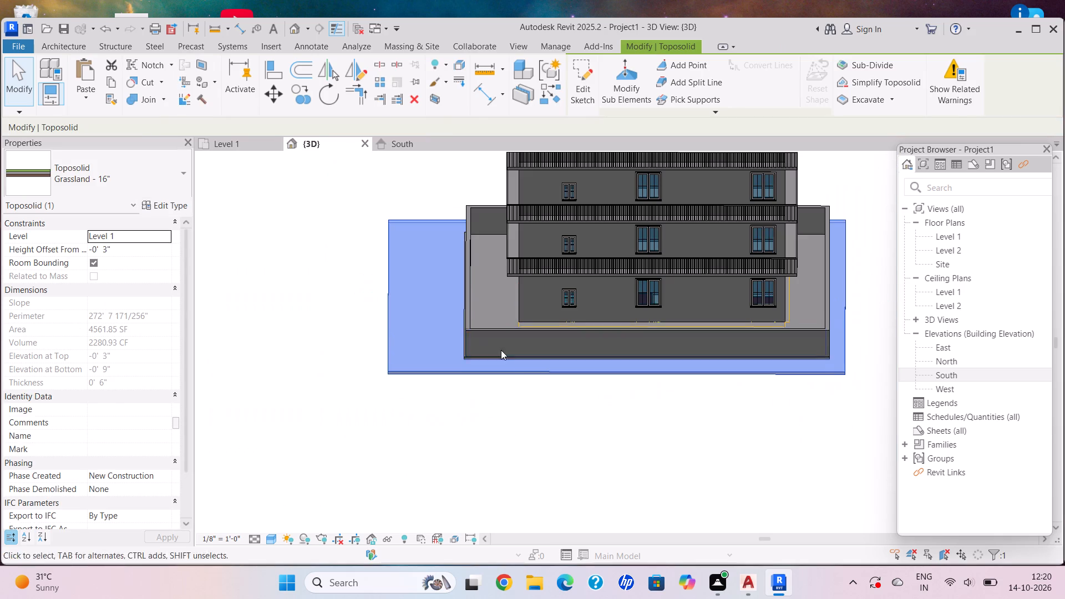
pyautogui.click(550, 379)
pyautogui.click(577, 95)
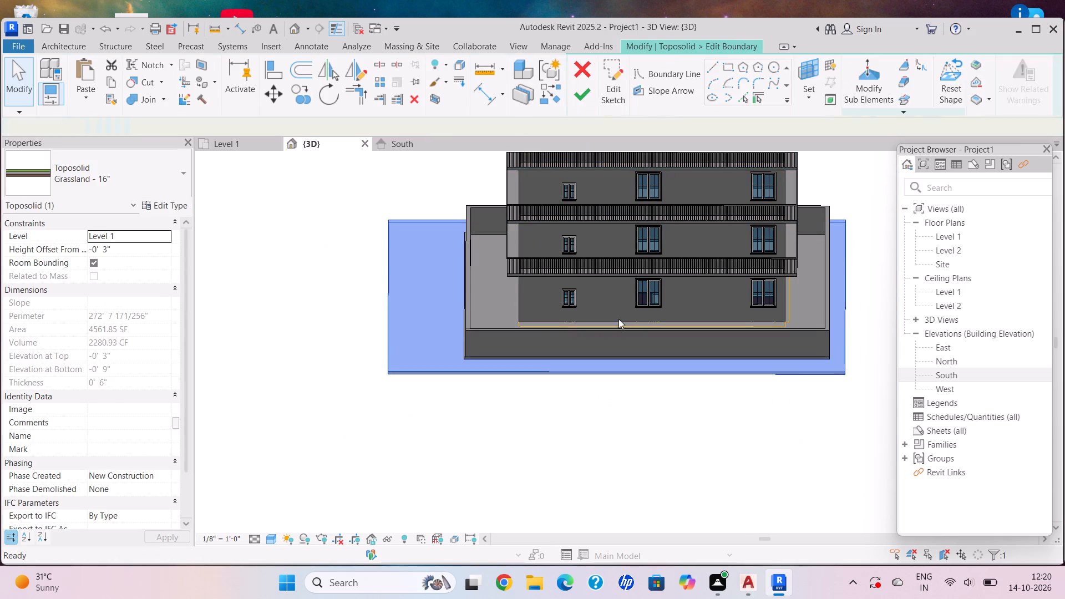
pyautogui.click(647, 369)
pyautogui.moveTo(647, 369); pyautogui.dragTo(663, 397)
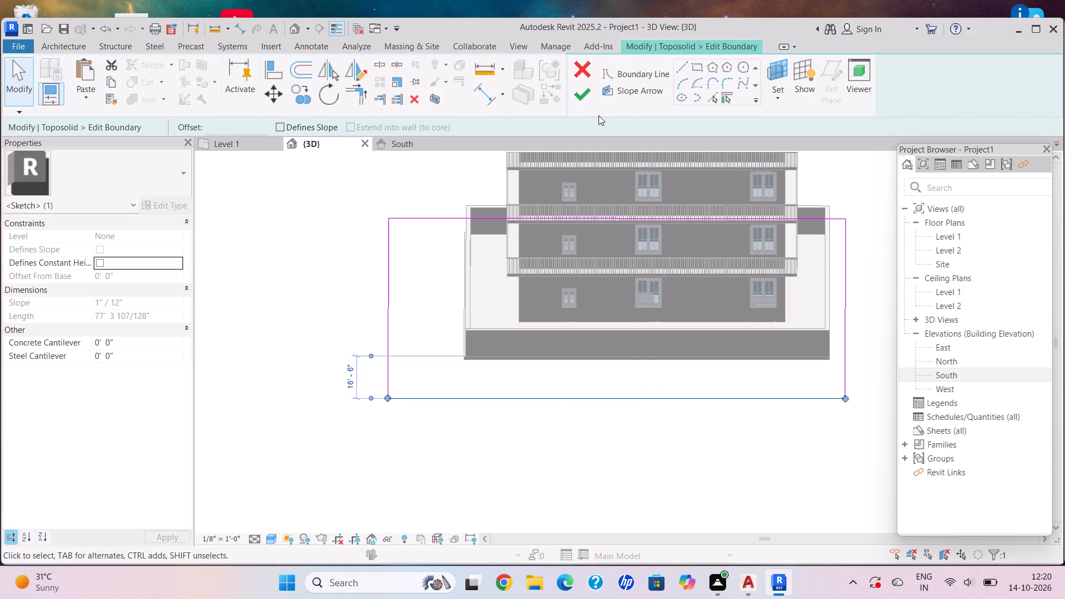
pyautogui.click(582, 101)
pyautogui.scroll(-4, 742, 328)
pyautogui.keyDown('shift'); pyautogui.moveTo(747, 335); pyautogui.dragTo(551, 310, button='middle'); pyautogui.keyUp('shift')
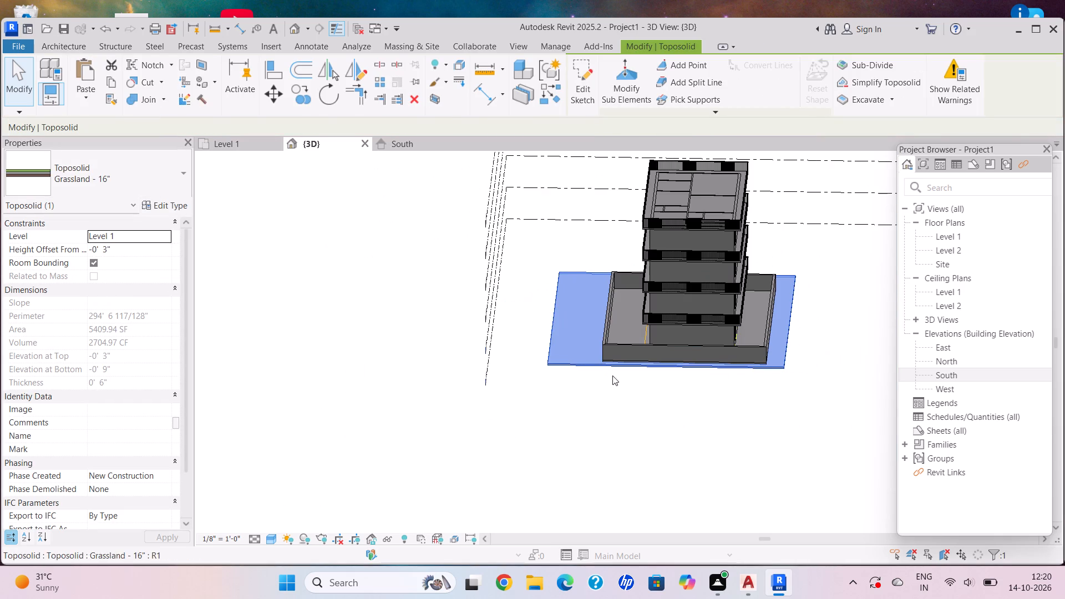
# Edit the toposolid's boundary, moving its short edge opposite the door outward to about 26'-6" from the boundary wall.
pyautogui.click(592, 370)
pyautogui.click(577, 87)
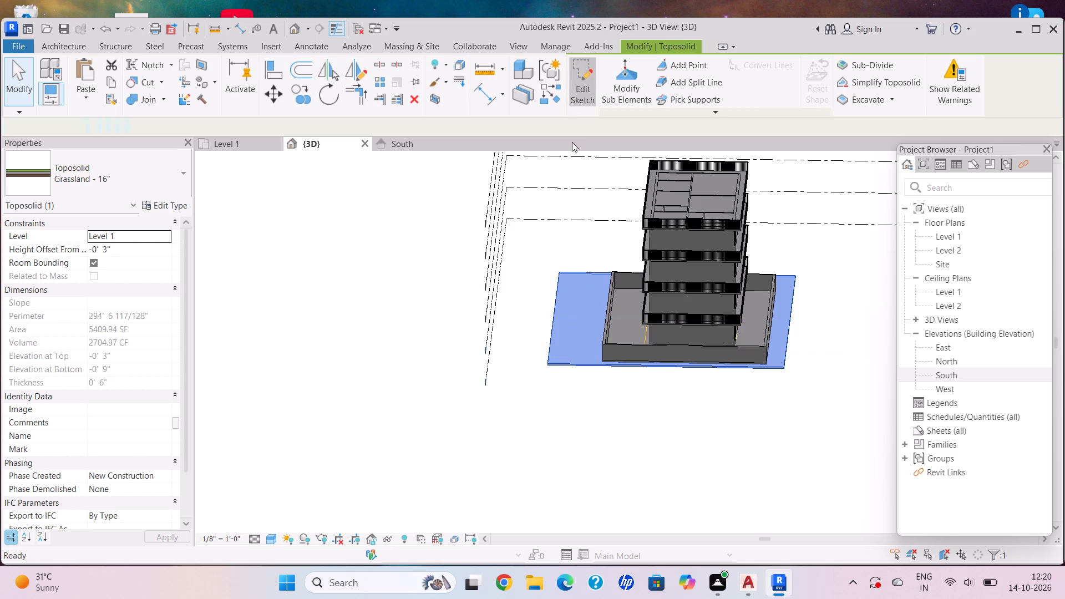
pyautogui.click(578, 363)
pyautogui.moveTo(579, 363); pyautogui.dragTo(595, 411)
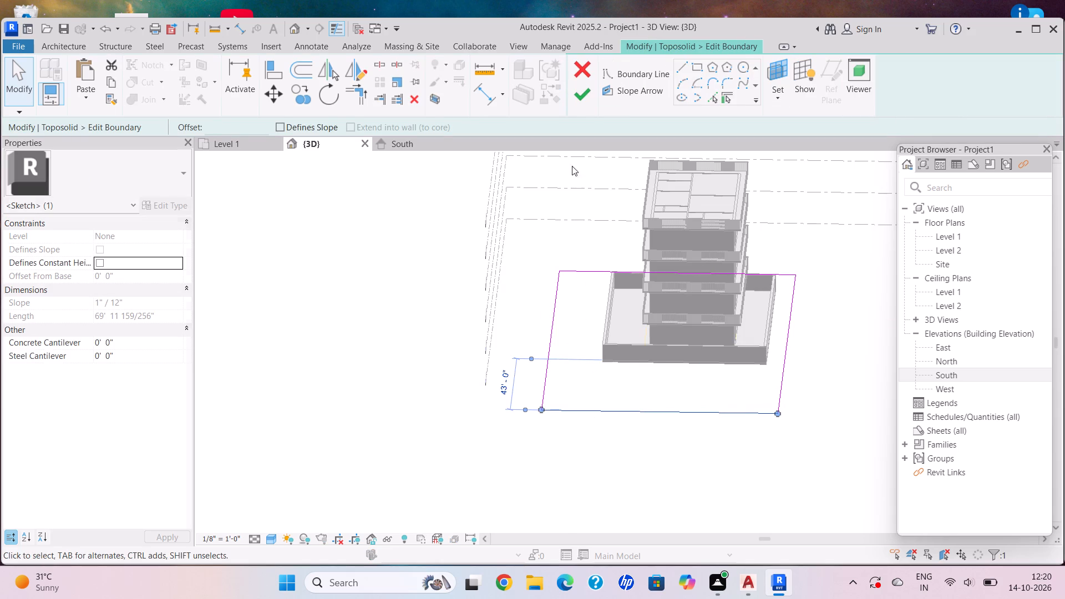
pyautogui.moveTo(655, 416); pyautogui.dragTo(653, 397)
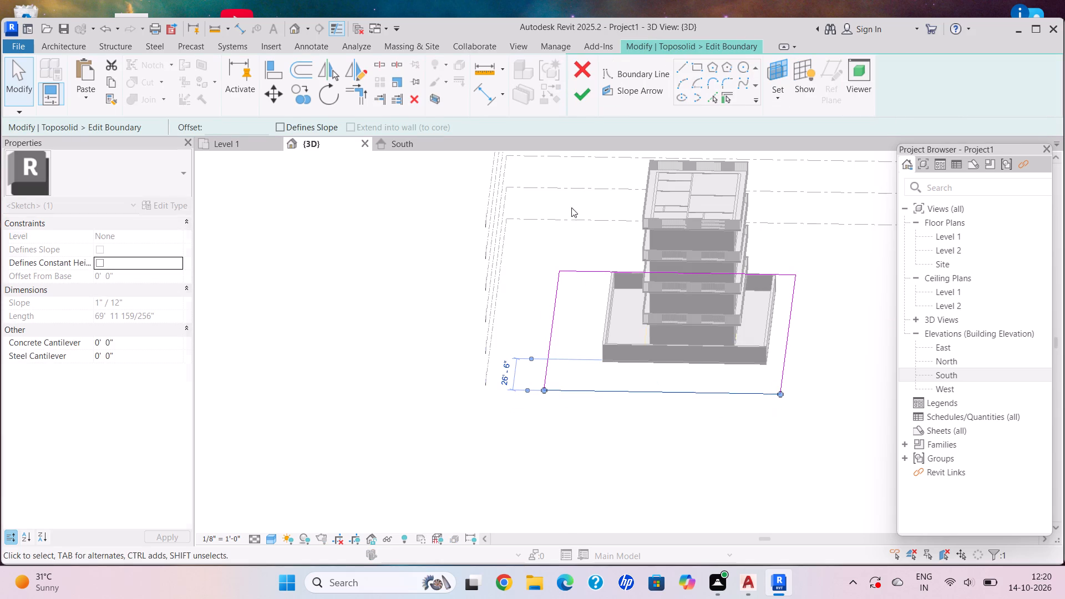
pyautogui.click(582, 100)
# Move the toposolid's long edge opposite the small-window side outward to about 14'-6" from the boundary wall and finish the boundary.
pyautogui.keyDown('shift'); pyautogui.moveTo(794, 349); pyautogui.dragTo(635, 395, button='middle'); pyautogui.keyUp('shift')
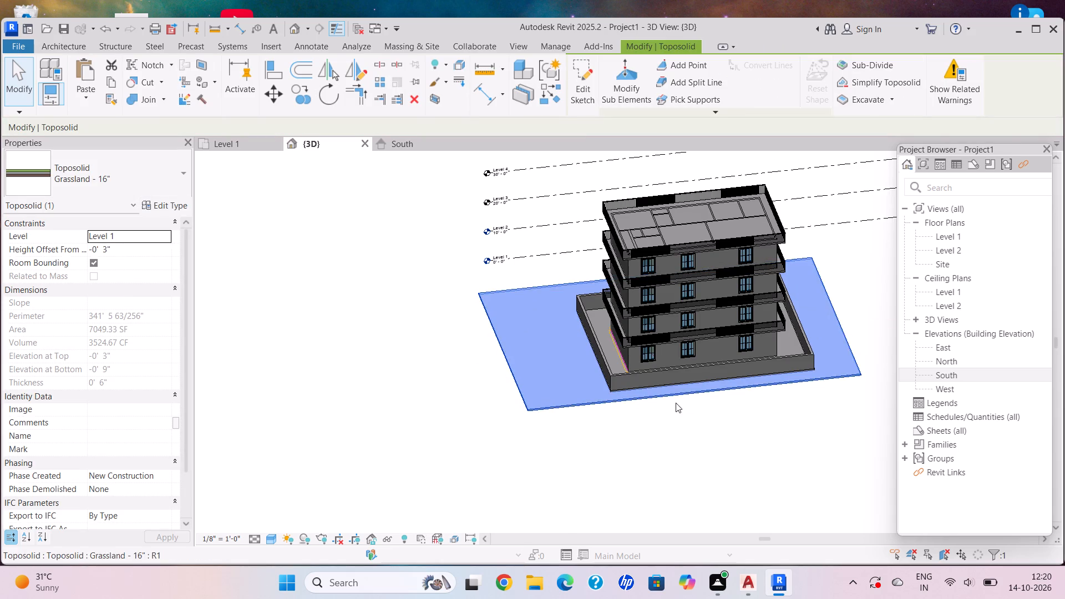
pyautogui.click(683, 395)
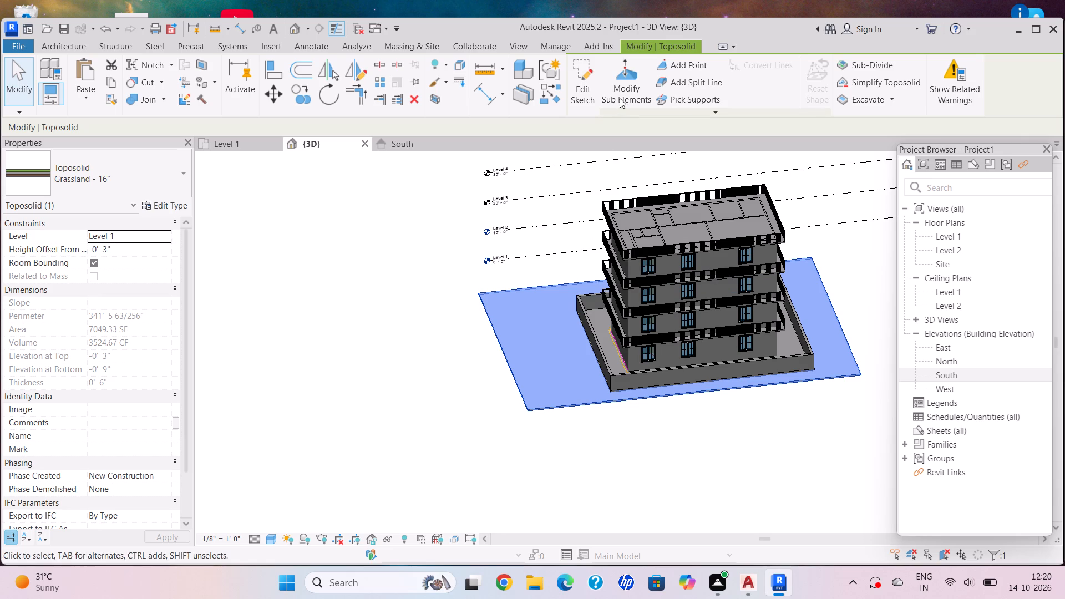
pyautogui.click(582, 90)
pyautogui.scroll(4, 835, 366)
pyautogui.click(757, 388)
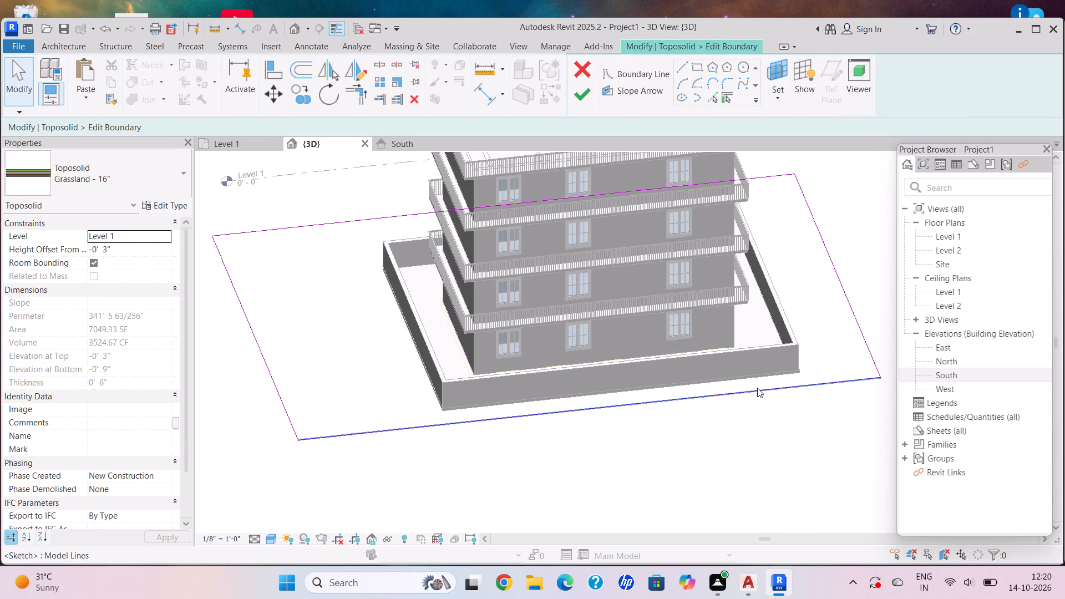
pyautogui.moveTo(757, 388); pyautogui.dragTo(774, 413)
pyautogui.click(585, 99)
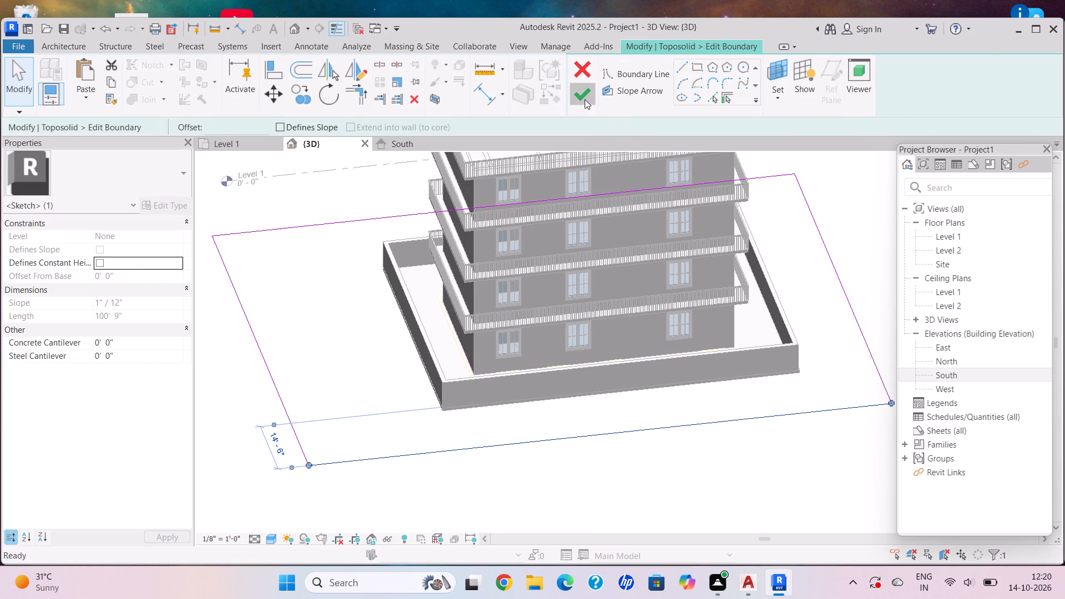
# Pull the toposolid's short edge opposite the door back in to about 27'-0" from the house wall and finish the boundary.
pyautogui.scroll(-4, 734, 334)
pyautogui.keyDown('shift'); pyautogui.moveTo(760, 348); pyautogui.dragTo(557, 332, button='middle'); pyautogui.keyUp('shift')
pyautogui.keyDown('shift'); pyautogui.moveTo(704, 375); pyautogui.dragTo(579, 349, button='middle'); pyautogui.keyUp('shift')
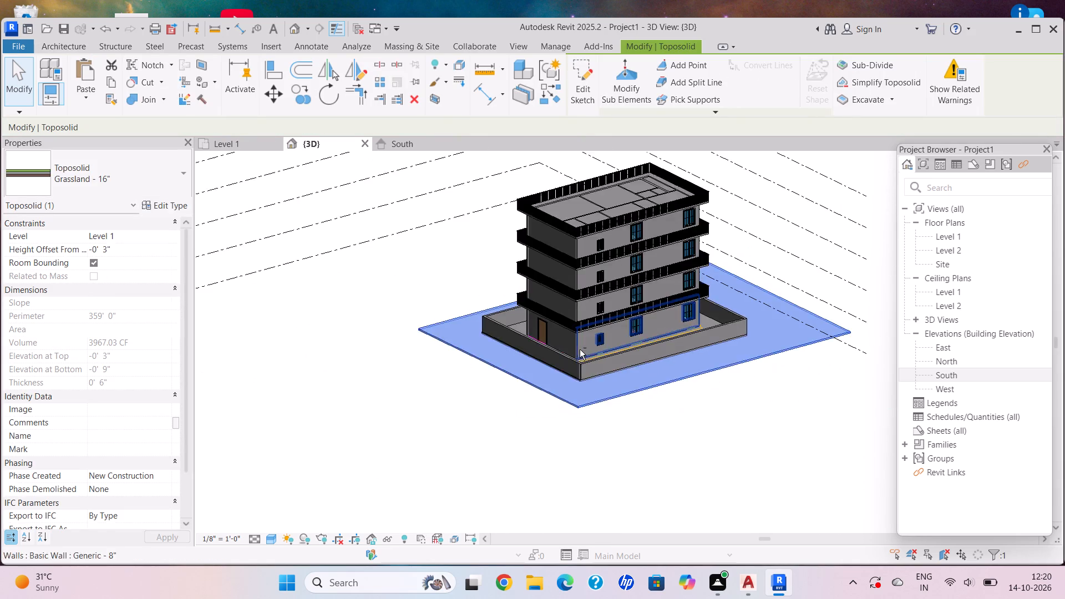
pyautogui.keyDown('shift'); pyautogui.moveTo(596, 355); pyautogui.dragTo(646, 384, button='middle'); pyautogui.keyUp('shift')
pyautogui.moveTo(637, 380); pyautogui.dragTo(427, 321, button='middle')
pyautogui.scroll(4, 687, 370)
pyautogui.keyDown('shift'); pyautogui.moveTo(717, 389); pyautogui.dragTo(805, 439, button='middle'); pyautogui.keyUp('shift')
pyautogui.scroll(-1, 715, 390)
pyautogui.keyDown('shift'); pyautogui.moveTo(718, 390); pyautogui.dragTo(744, 400, button='middle'); pyautogui.keyUp('shift')
pyautogui.moveTo(720, 387); pyautogui.dragTo(649, 368, button='middle')
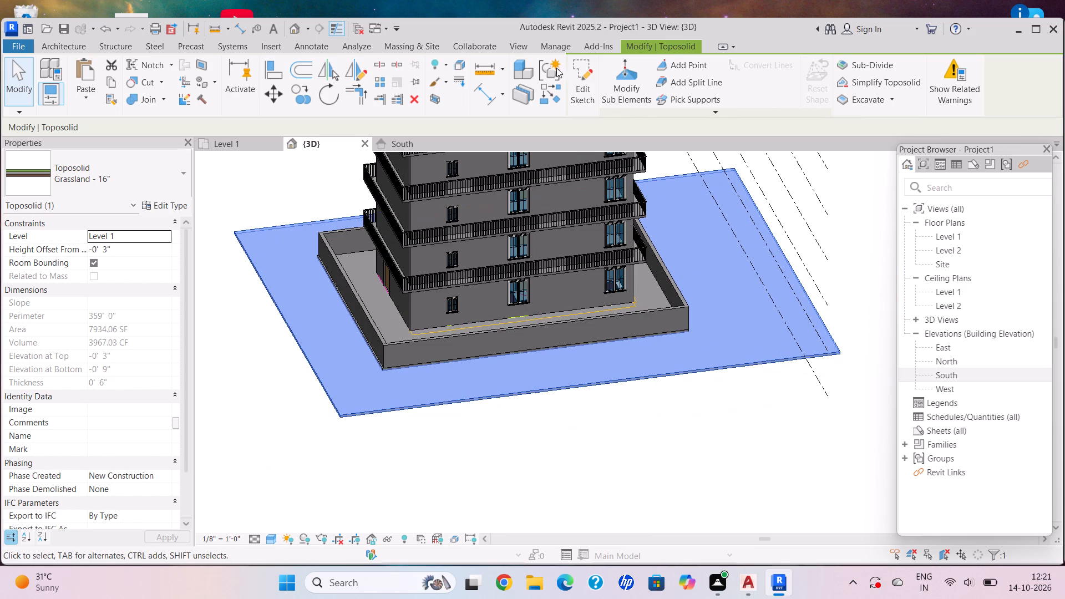
pyautogui.click(584, 92)
pyautogui.click(812, 302)
pyautogui.moveTo(809, 302); pyautogui.dragTo(808, 302)
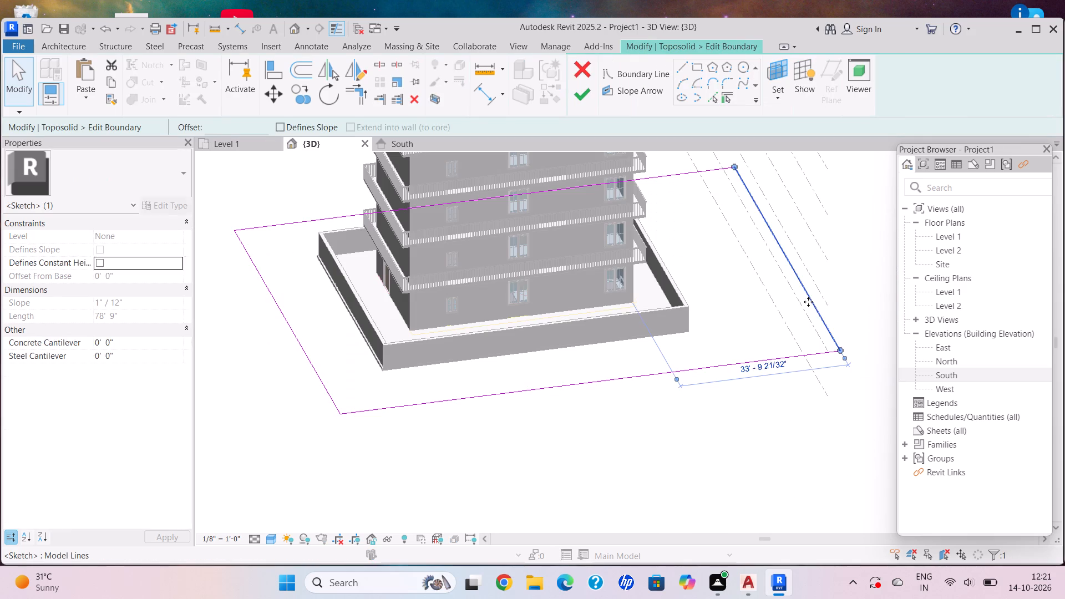
pyautogui.moveTo(808, 302); pyautogui.dragTo(773, 303)
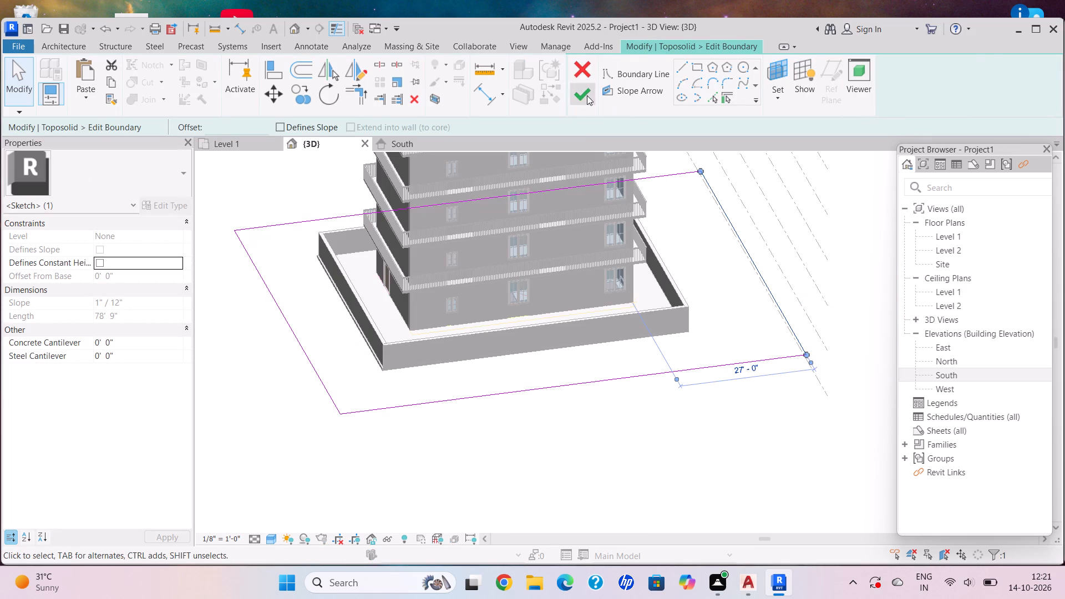
pyautogui.click(585, 95)
# Examine the resized grass area around the walled compound and building from all sides in 3D.
pyautogui.scroll(-3, 493, 269)
pyautogui.keyDown('shift'); pyautogui.moveTo(496, 271); pyautogui.dragTo(660, 321, button='middle'); pyautogui.keyUp('shift')
pyautogui.keyDown('shift'); pyautogui.moveTo(650, 318); pyautogui.dragTo(693, 331, button='middle'); pyautogui.keyUp('shift')
pyautogui.keyDown('shift'); pyautogui.moveTo(636, 318); pyautogui.dragTo(628, 316, button='middle'); pyautogui.keyUp('shift')
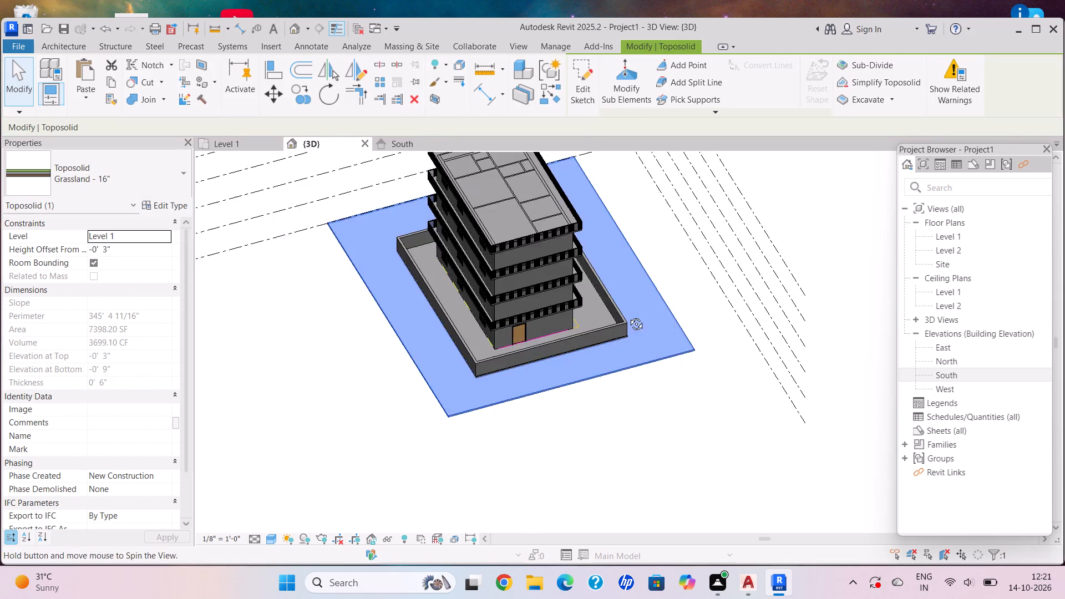
pyautogui.keyDown('shift'); pyautogui.moveTo(628, 316); pyautogui.dragTo(602, 301, button='middle'); pyautogui.keyUp('shift')
pyautogui.moveTo(602, 301); pyautogui.dragTo(415, 336, button='middle')
pyautogui.keyDown('shift'); pyautogui.moveTo(638, 343); pyautogui.dragTo(612, 331, button='middle'); pyautogui.keyUp('shift')
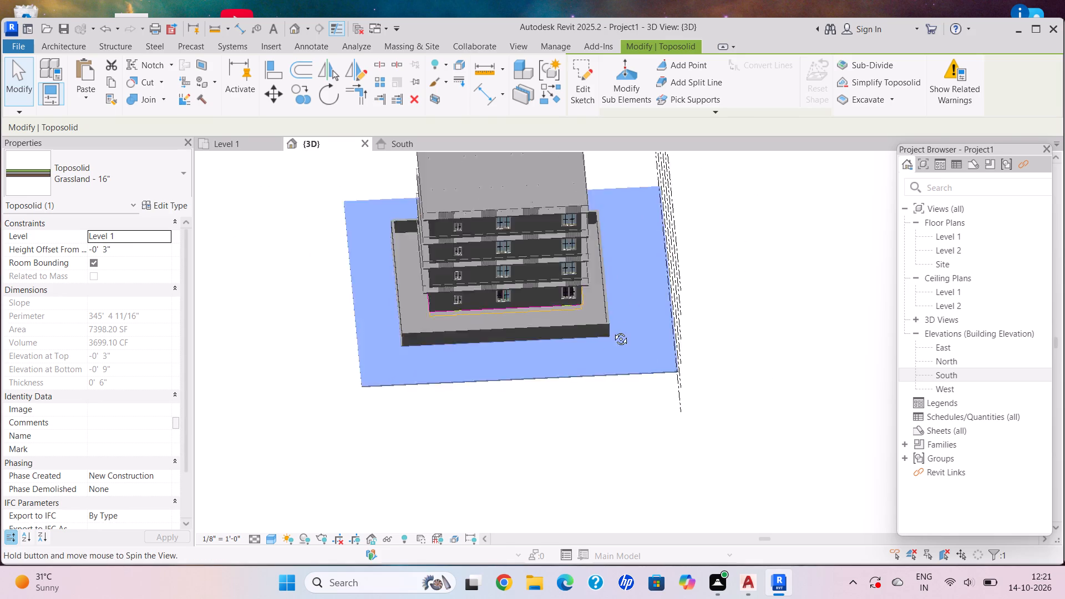
pyautogui.keyDown('shift'); pyautogui.moveTo(612, 331); pyautogui.dragTo(435, 370, button='middle'); pyautogui.keyUp('shift')
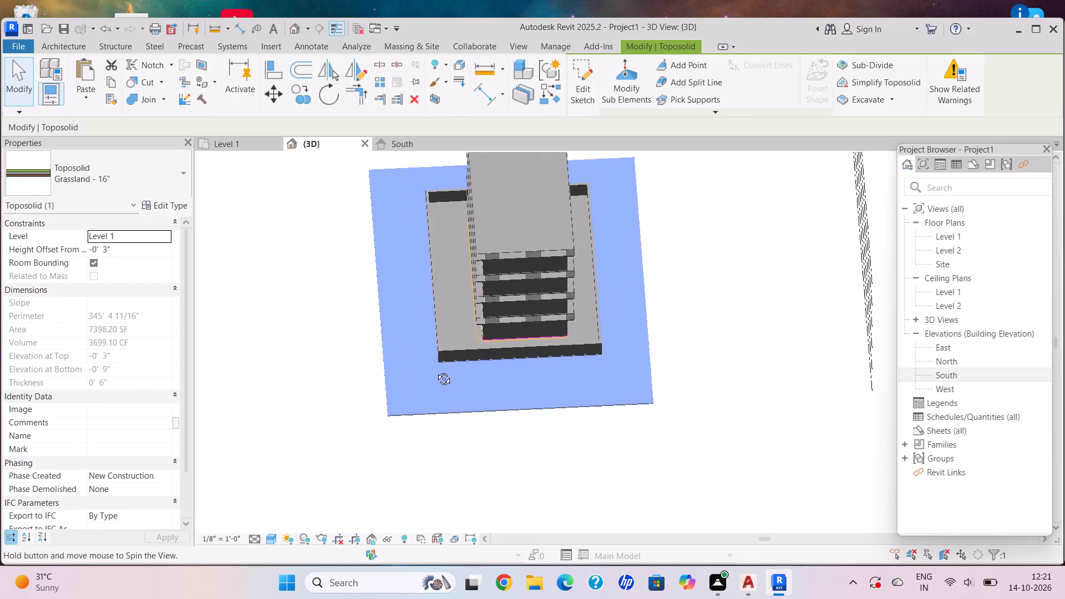
pyautogui.keyDown('shift'); pyautogui.moveTo(435, 370); pyautogui.dragTo(803, 280, button='middle'); pyautogui.keyUp('shift')
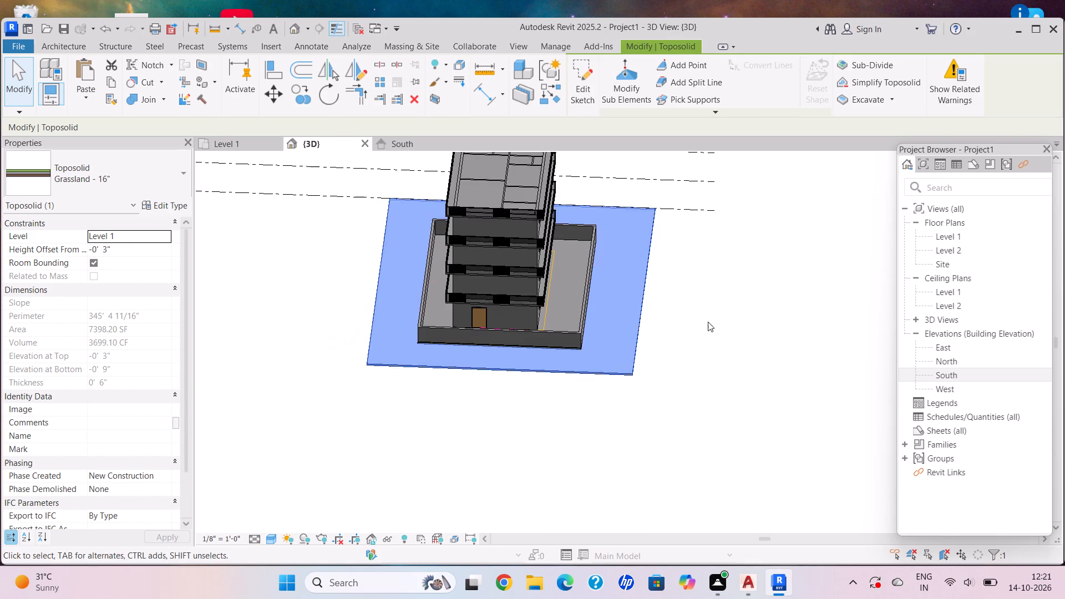
pyautogui.scroll(2, 565, 362)
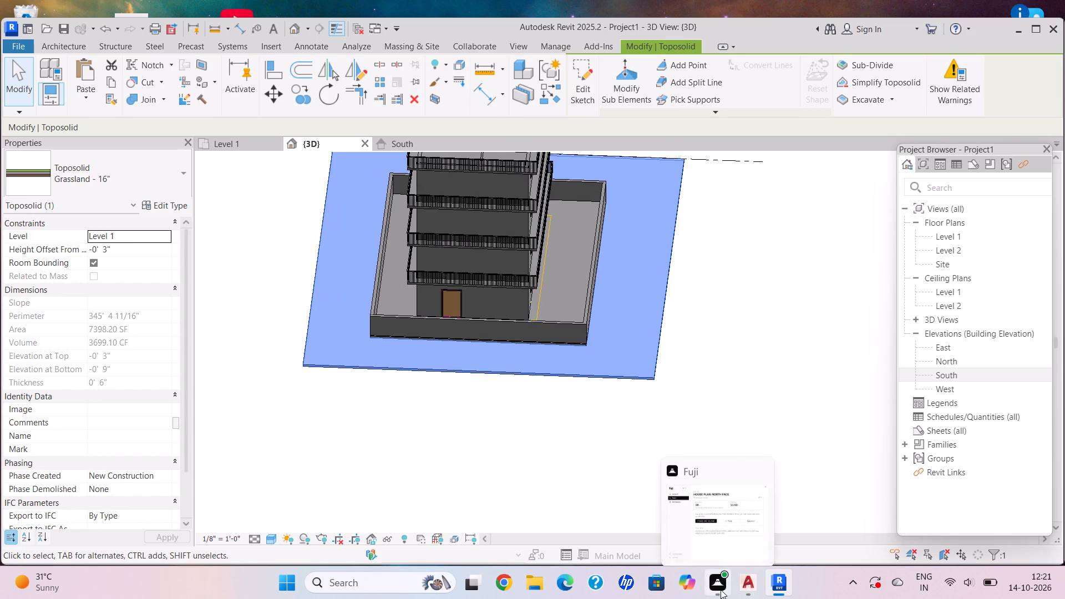
pyautogui.scroll(-1, 615, 388)
pyautogui.keyDown('shift'); pyautogui.moveTo(598, 387); pyautogui.dragTo(595, 385, button='middle'); pyautogui.keyUp('shift')
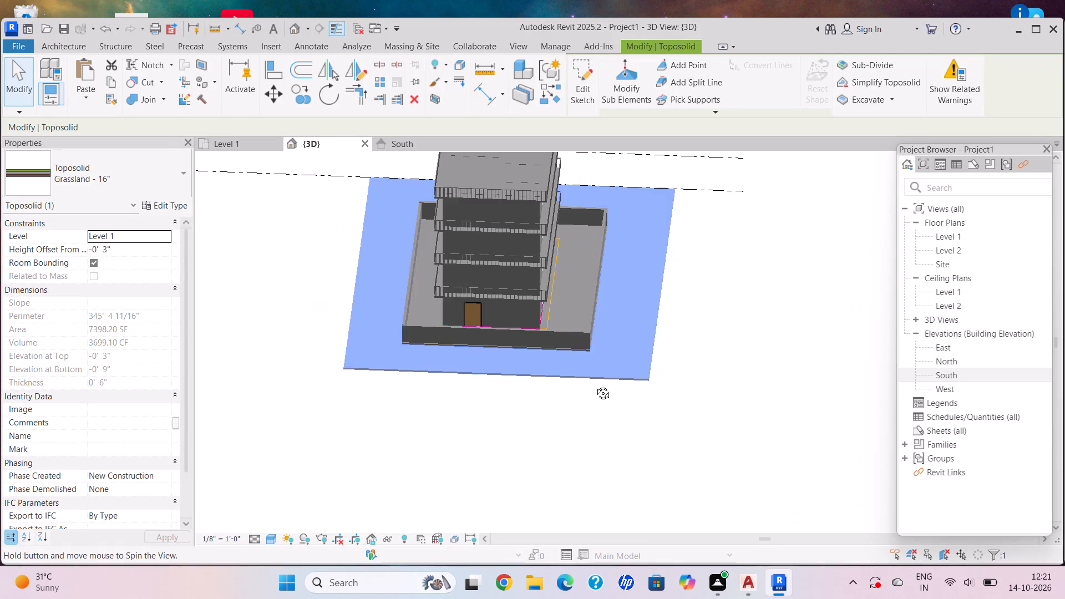
pyautogui.keyDown('shift'); pyautogui.moveTo(595, 385); pyautogui.dragTo(601, 368, button='middle'); pyautogui.keyUp('shift')
pyautogui.scroll(1, 602, 347)
pyautogui.middleClick(601, 341)
pyautogui.press('Escape')
pyautogui.moveTo(601, 341); pyautogui.dragTo(637, 408, button='middle')
pyautogui.keyDown('shift'); pyautogui.moveTo(625, 402); pyautogui.dragTo(622, 382, button='middle'); pyautogui.keyUp('shift')
pyautogui.scroll(3, 677, 377)
pyautogui.keyDown('shift'); pyautogui.moveTo(706, 387); pyautogui.dragTo(693, 378, button='middle'); pyautogui.keyUp('shift')
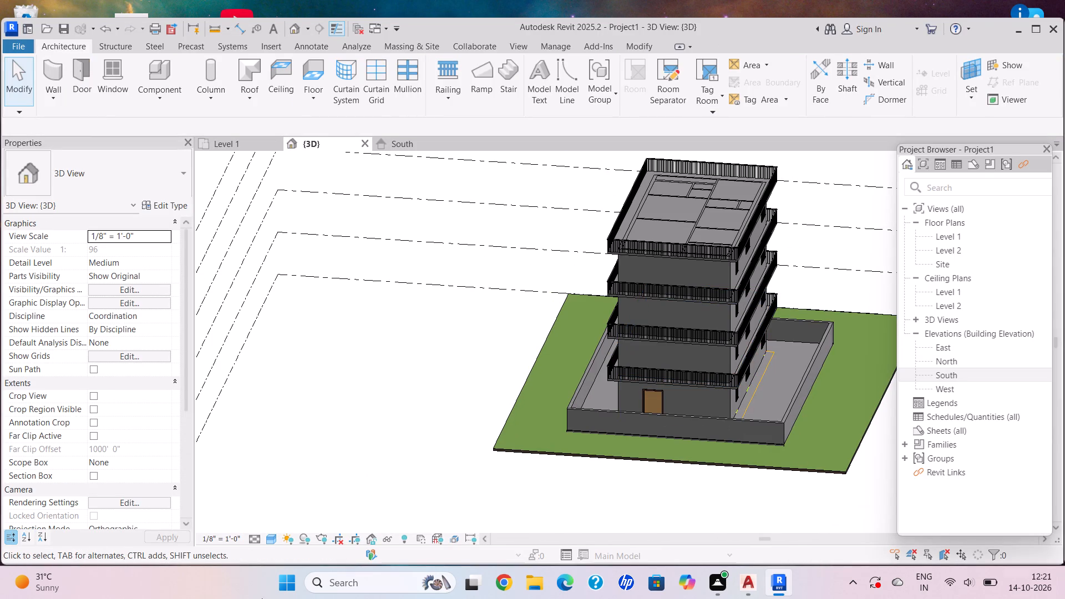
pyautogui.moveTo(478, 471); pyautogui.dragTo(336, 254, button='middle')
pyautogui.scroll(-1, 414, 266)
pyautogui.keyDown('shift'); pyautogui.moveTo(418, 266); pyautogui.dragTo(443, 282, button='middle'); pyautogui.keyUp('shift')
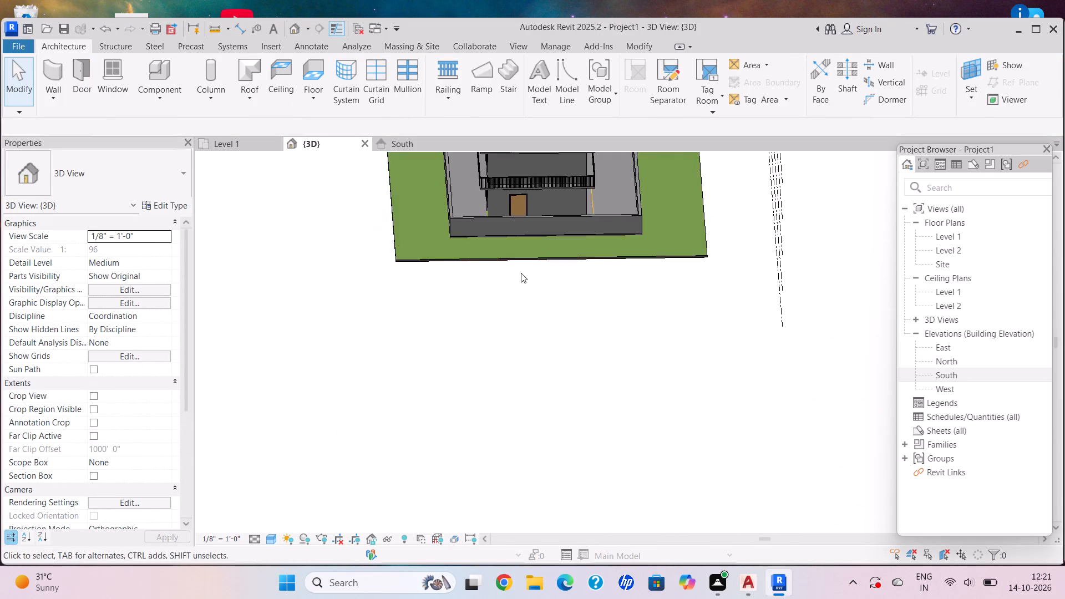
pyautogui.moveTo(521, 273); pyautogui.dragTo(494, 415, button='middle')
pyautogui.scroll(4, 581, 407)
pyautogui.keyDown('shift'); pyautogui.moveTo(569, 402); pyautogui.dragTo(546, 382, button='middle'); pyautogui.keyUp('shift')
pyautogui.scroll(-4, 551, 380)
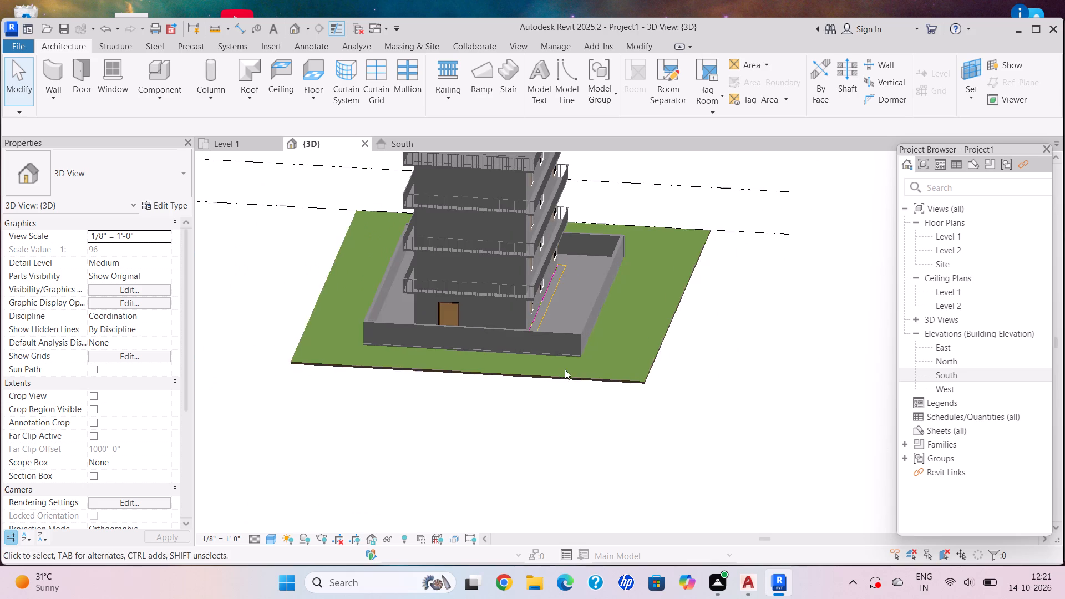
# Shorten the boundary wall in front of the door to about 36'-11", leaving a gap at the corner nearer the door.
pyautogui.moveTo(579, 379); pyautogui.dragTo(587, 389, button='middle')
pyautogui.scroll(3, 547, 283)
pyautogui.keyDown('shift'); pyautogui.moveTo(555, 312); pyautogui.dragTo(568, 317, button='middle'); pyautogui.keyUp('shift')
pyautogui.scroll(2, 569, 326)
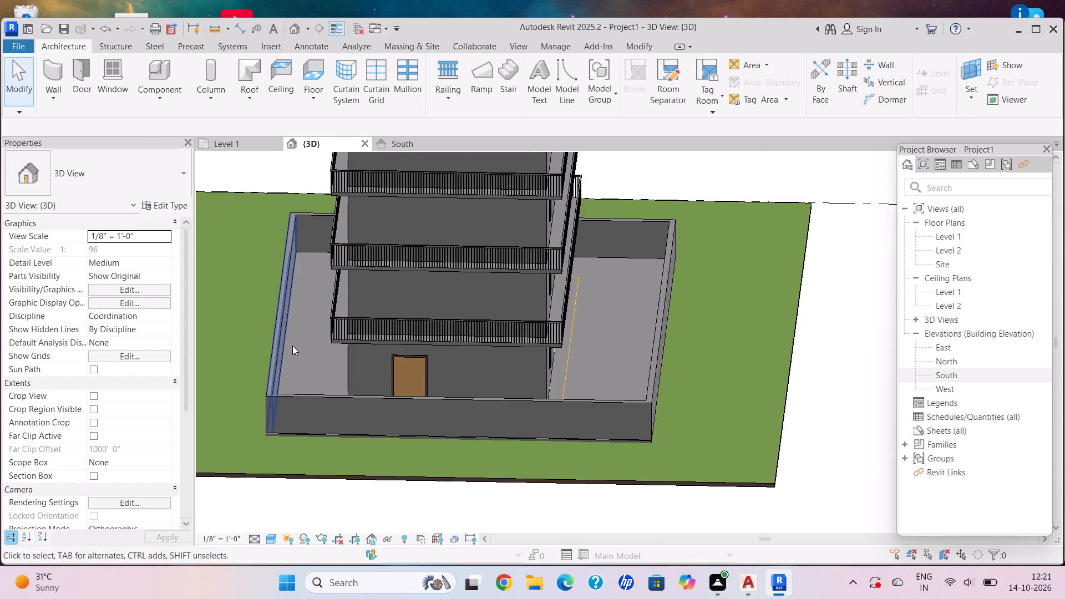
pyautogui.click(322, 394)
pyautogui.scroll(8, 294, 425)
pyautogui.scroll(3, 234, 420)
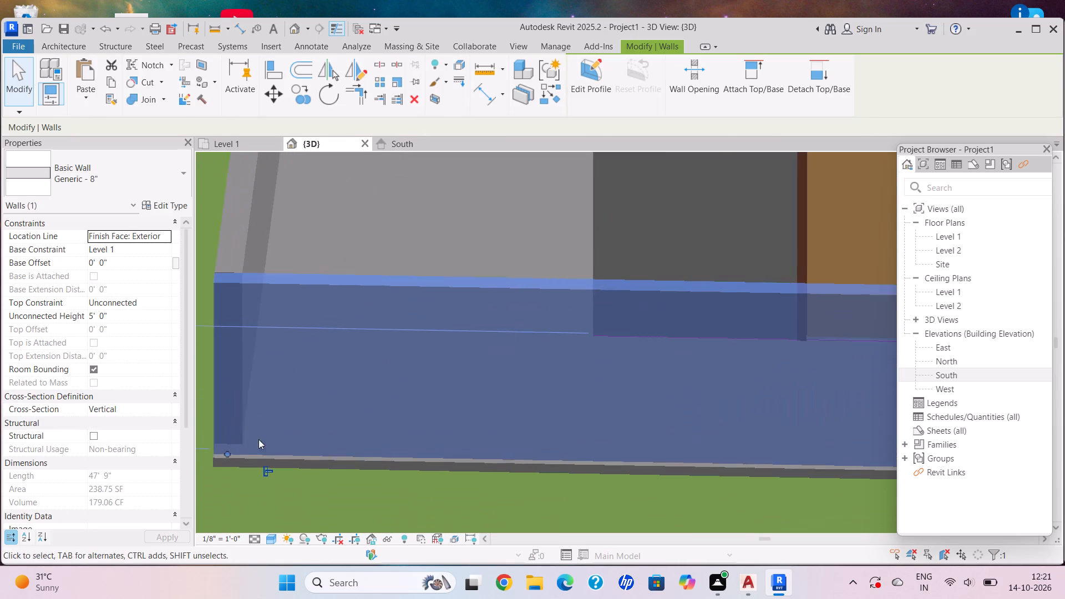
pyautogui.moveTo(227, 453); pyautogui.dragTo(455, 458)
pyautogui.scroll(-1, 546, 451)
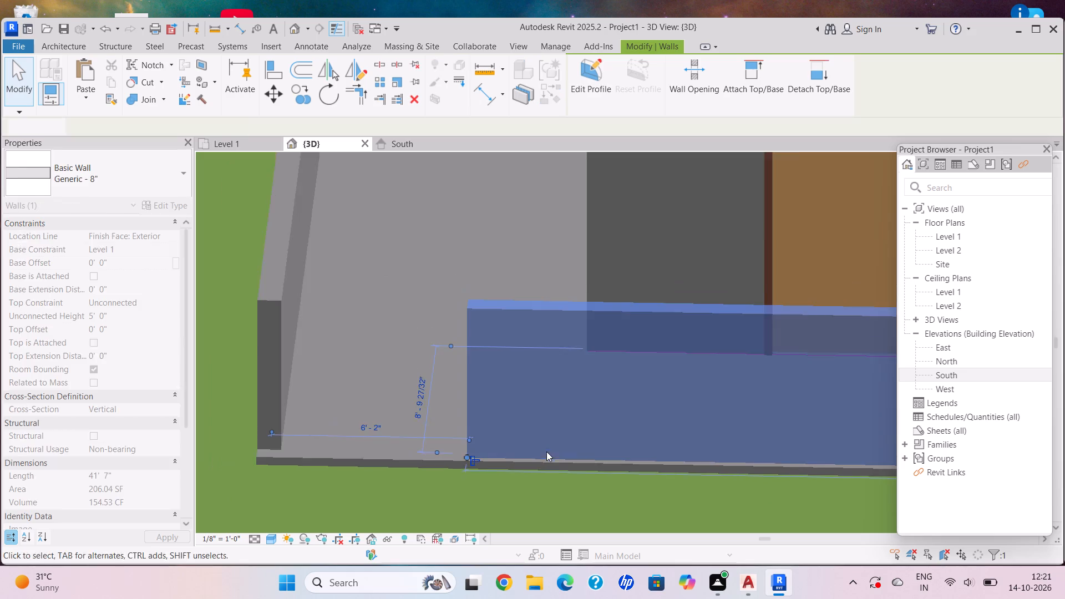
pyautogui.moveTo(546, 451); pyautogui.dragTo(418, 410, button='middle')
pyautogui.scroll(5, 384, 414)
pyautogui.scroll(3, 297, 415)
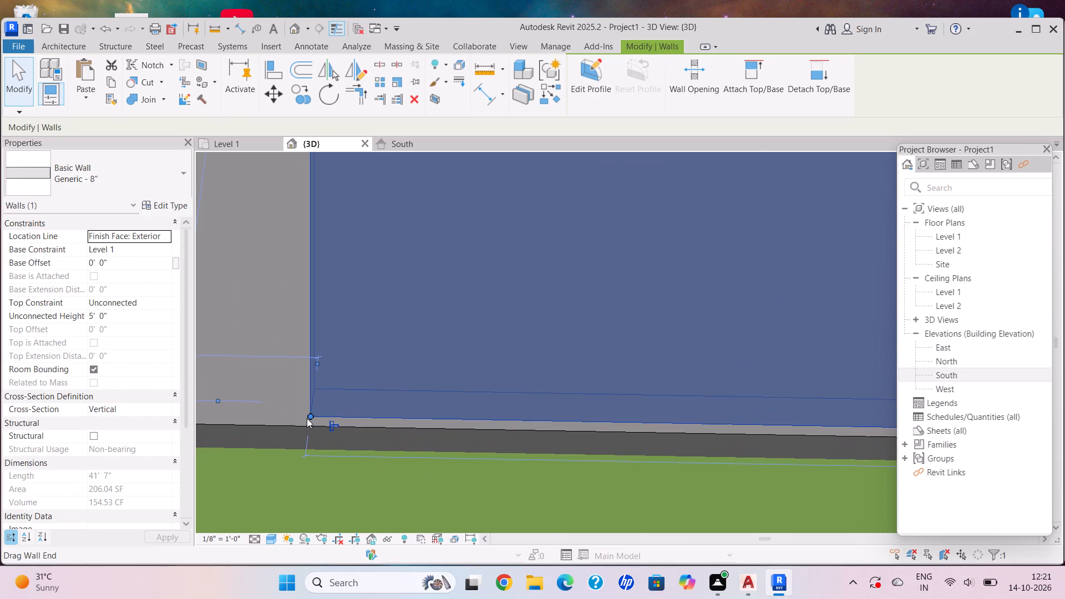
pyautogui.moveTo(309, 413); pyautogui.dragTo(567, 423)
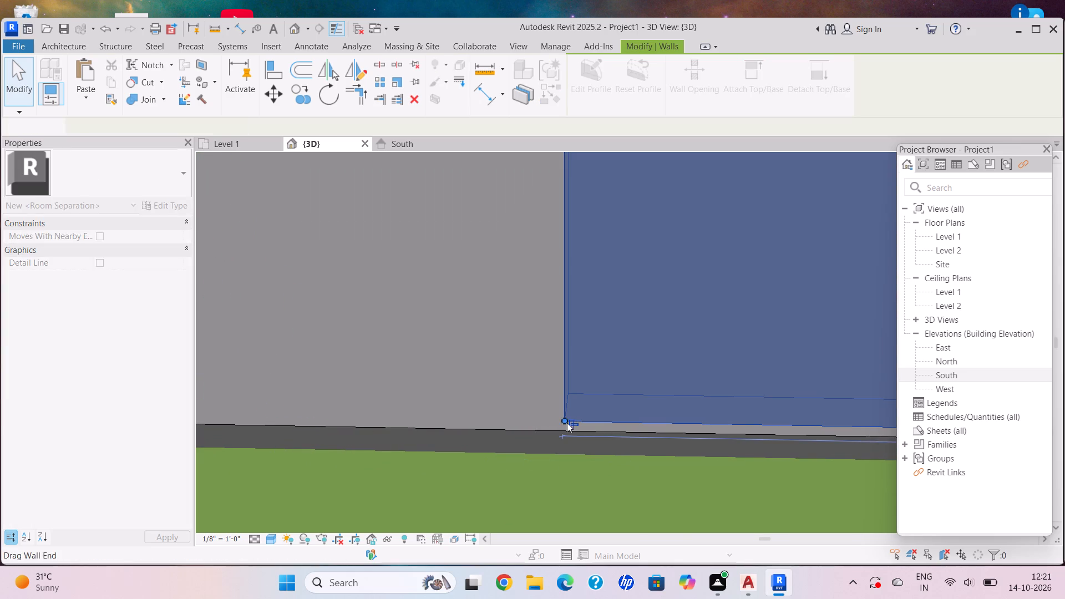
pyautogui.moveTo(566, 417); pyautogui.dragTo(752, 419)
pyautogui.scroll(-4, 652, 430)
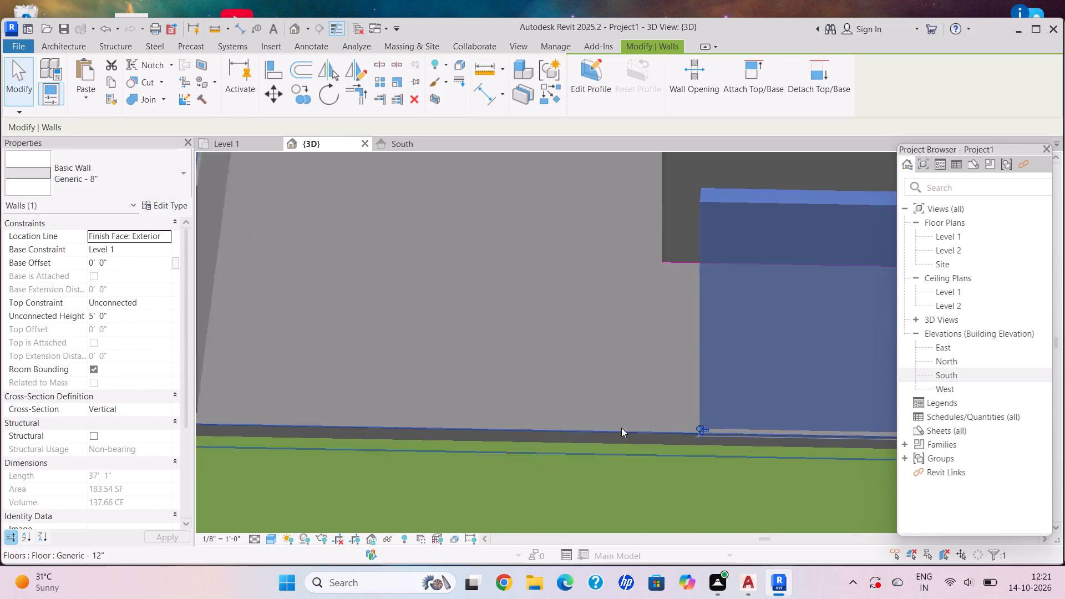
pyautogui.scroll(-8, 621, 428)
pyautogui.keyDown('shift'); pyautogui.moveTo(675, 411); pyautogui.dragTo(686, 373, button='middle'); pyautogui.keyUp('shift')
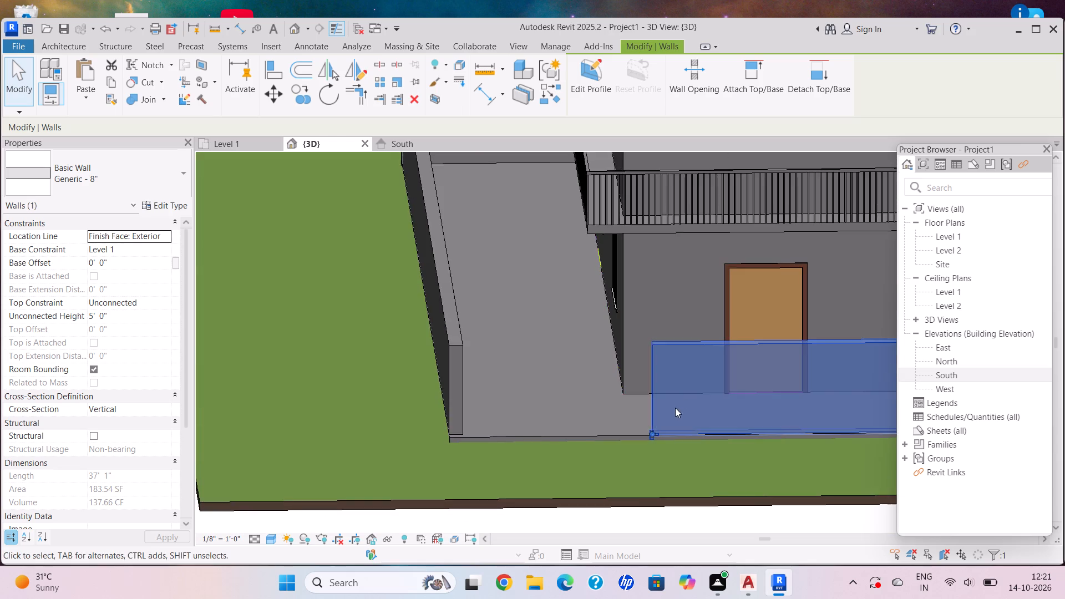
pyautogui.scroll(5, 666, 414)
pyautogui.moveTo(640, 448); pyautogui.dragTo(647, 451)
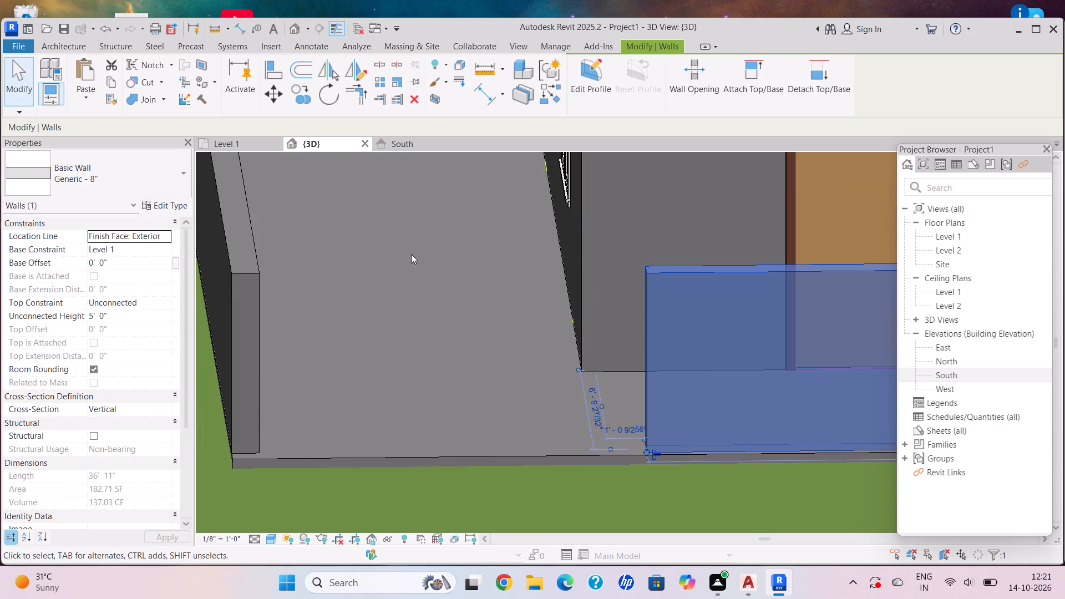
pyautogui.scroll(-4, 389, 236)
pyautogui.press('Escape')
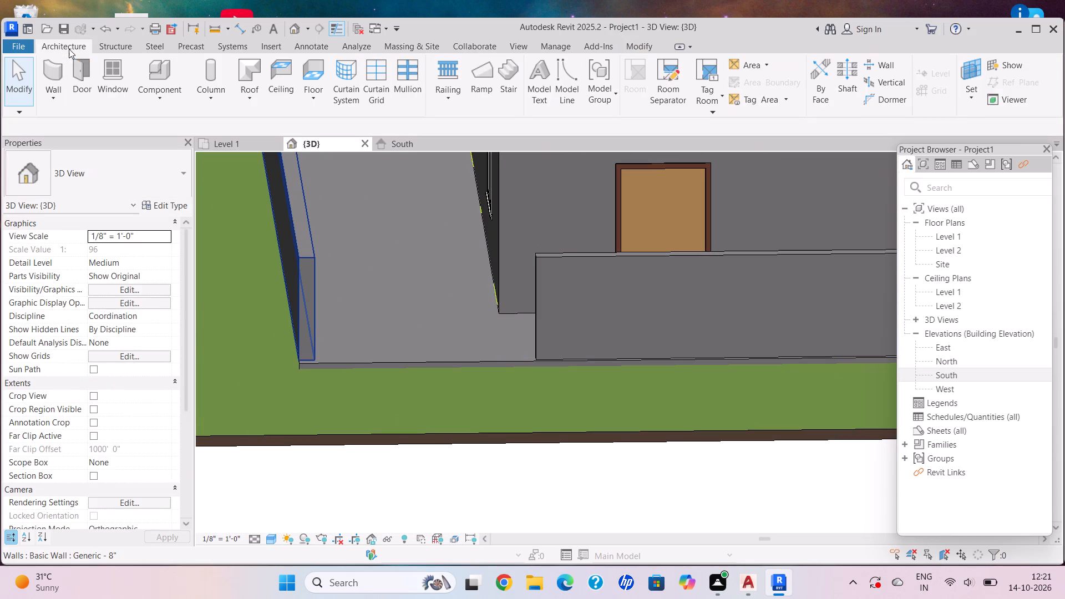
# Load the gate_7956 family from the Gate folder inside the SHUBHAM CITY documents folder as a component.
pyautogui.click(69, 49)
pyautogui.click(155, 101)
pyautogui.click(175, 120)
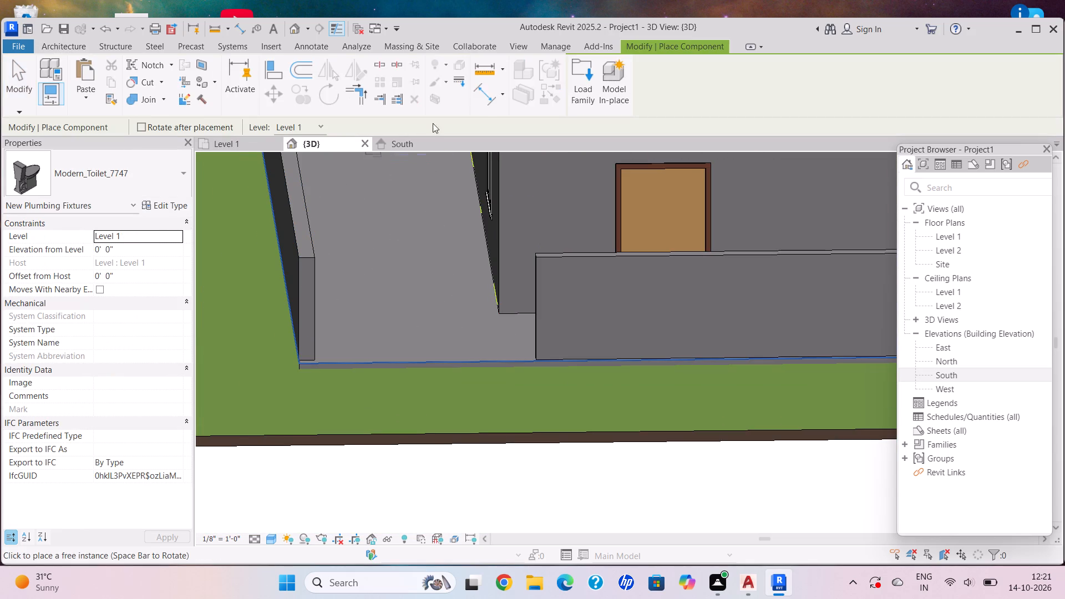
pyautogui.click(589, 88)
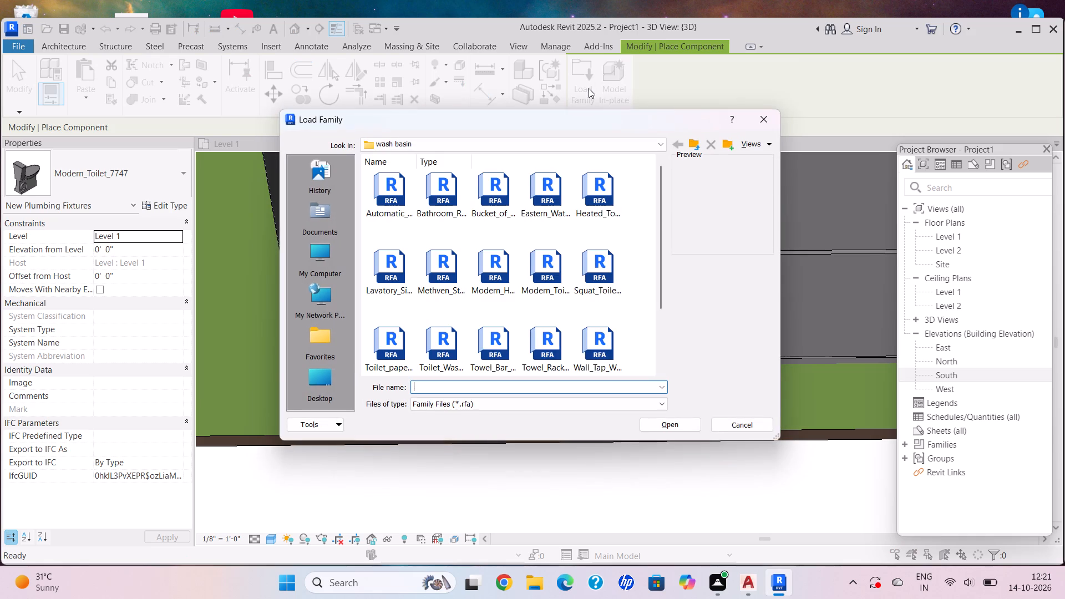
pyautogui.doubleClick(330, 217)
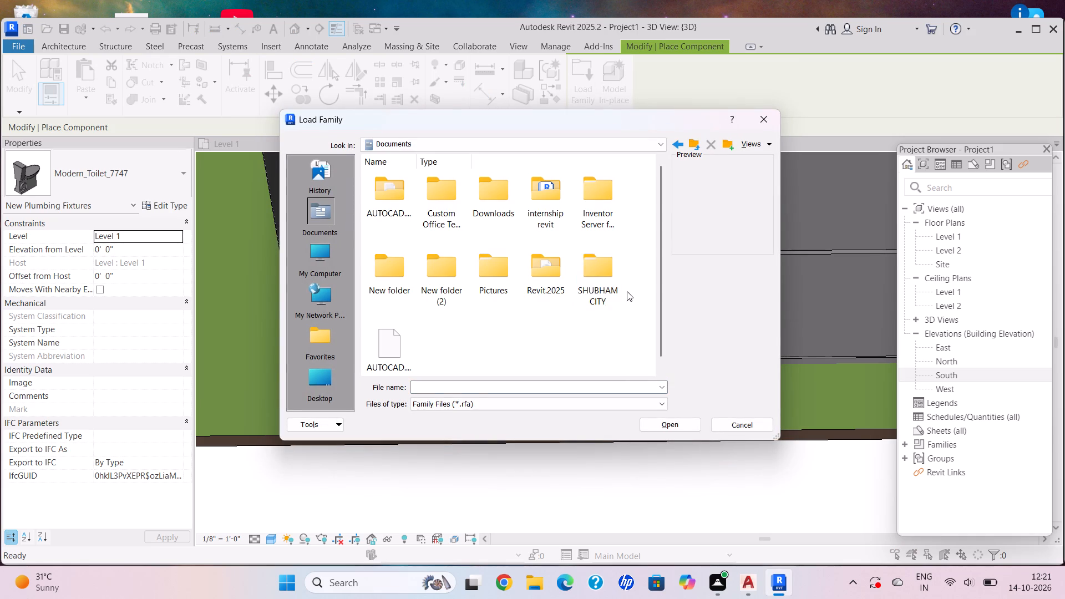
pyautogui.doubleClick(608, 280)
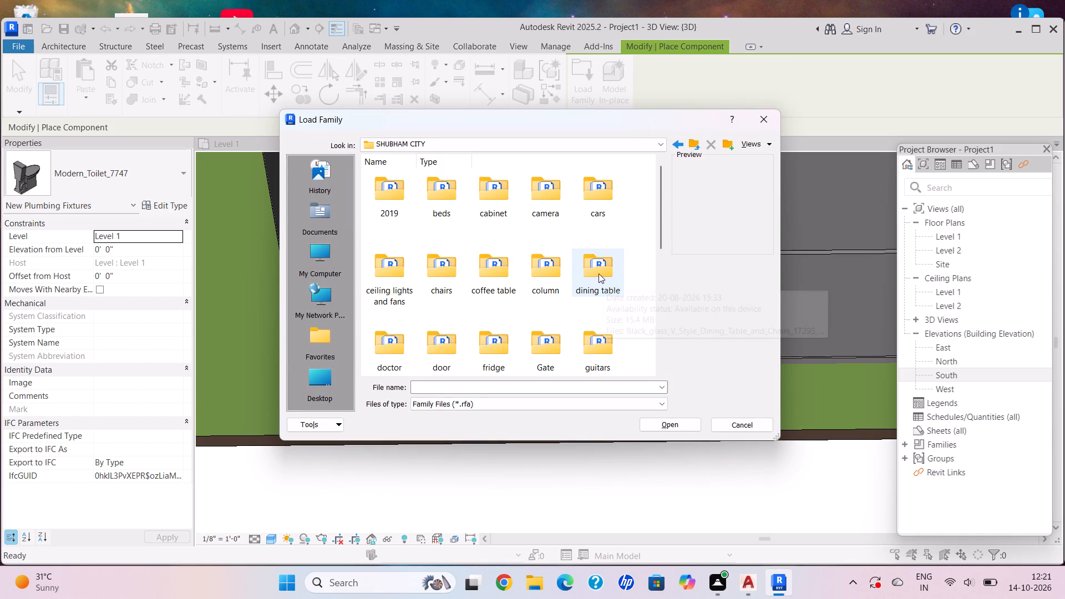
pyautogui.doubleClick(539, 367)
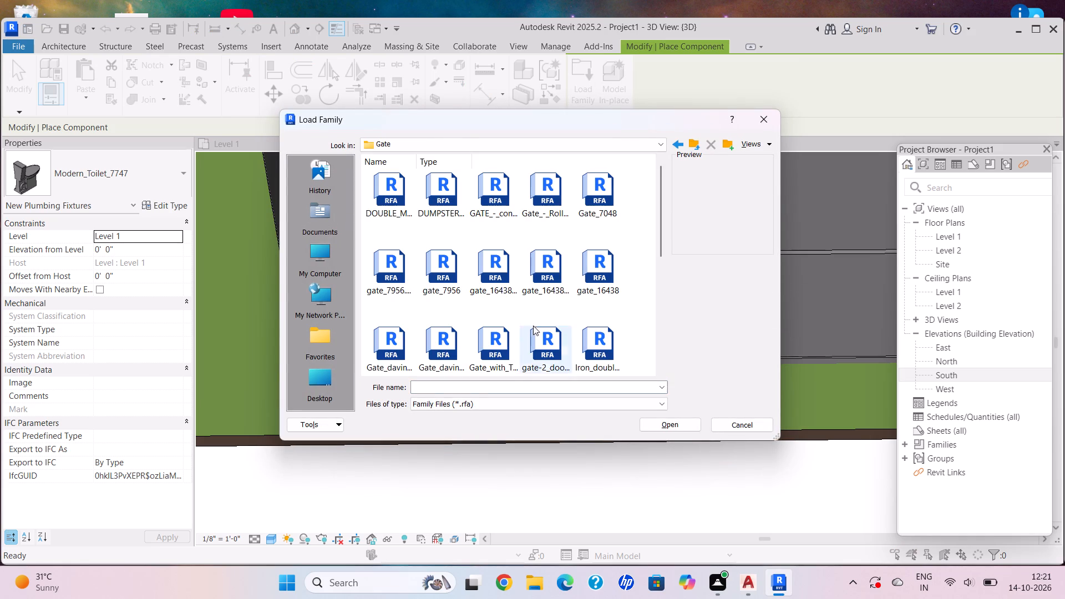
pyautogui.click(576, 281)
pyautogui.click(560, 282)
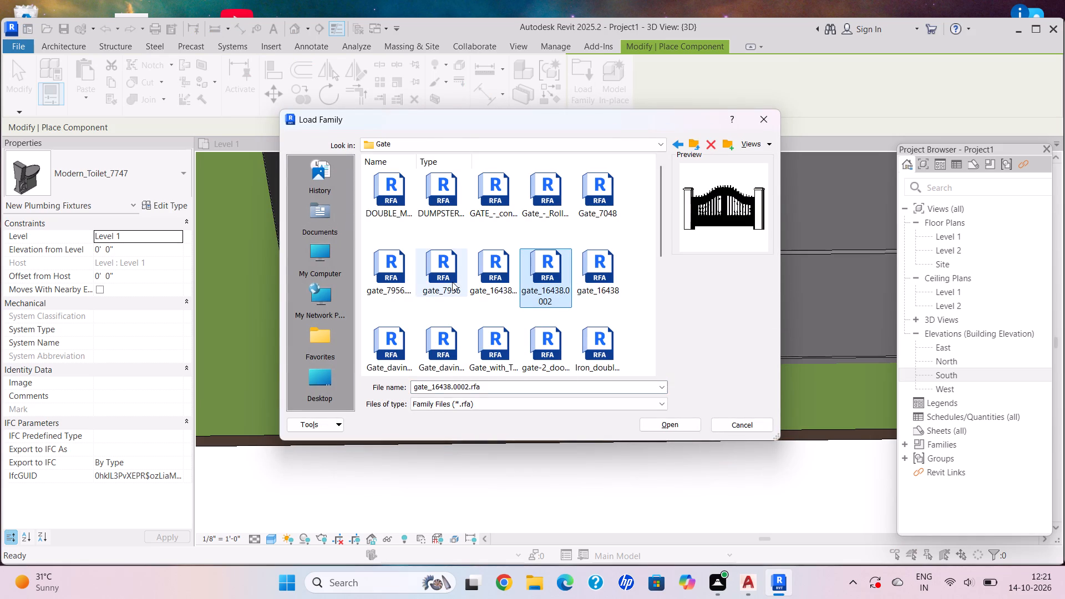
pyautogui.click(433, 275)
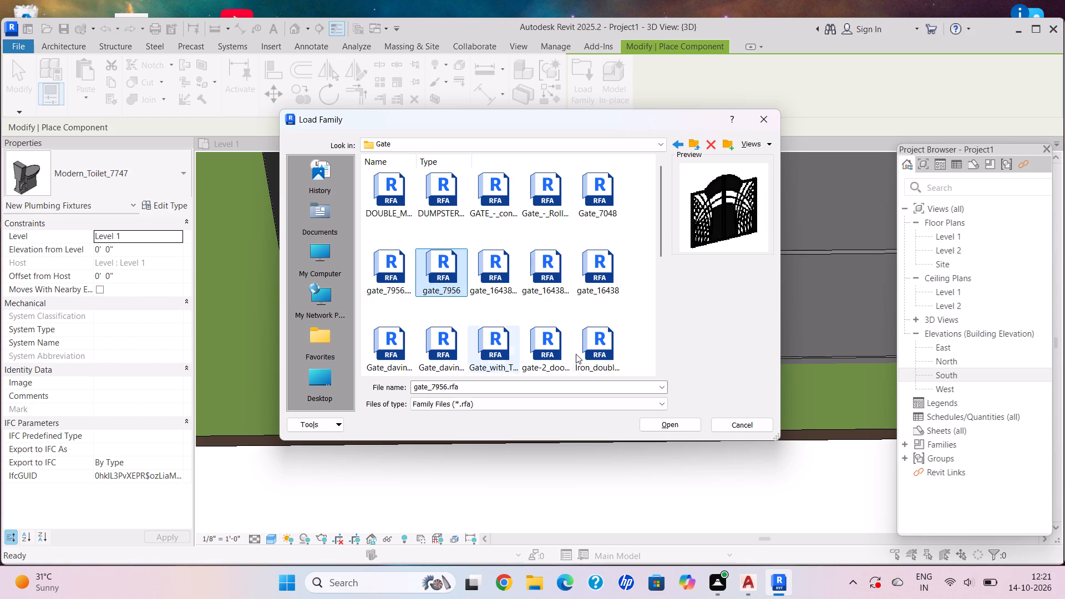
pyautogui.click(692, 422)
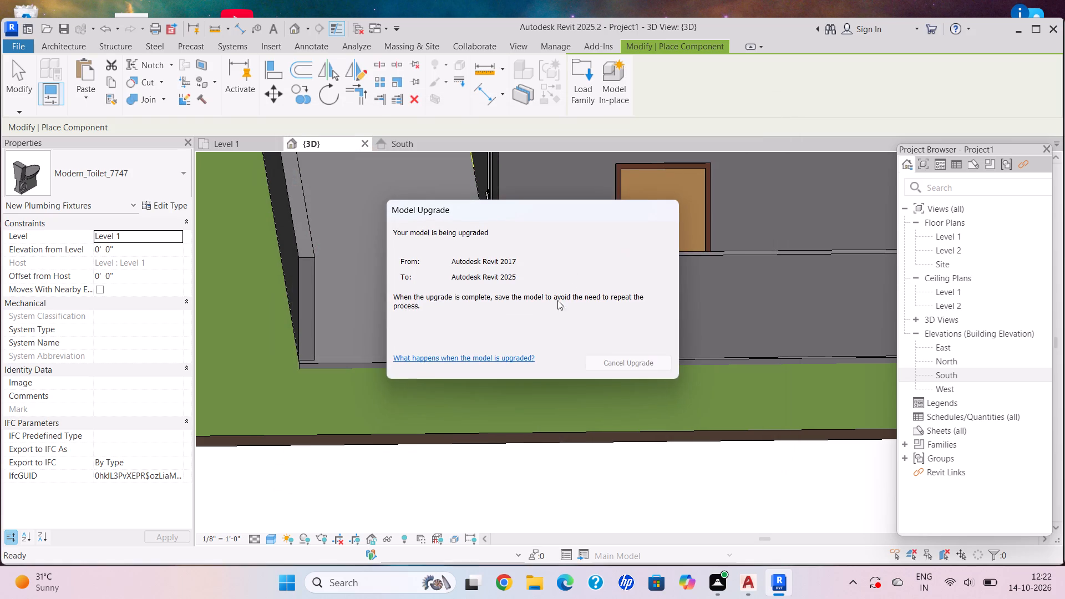
# Place the gate_7956 gate in the gap of the front boundary wall, in line with the wall's outer face.
pyautogui.scroll(7, 323, 349)
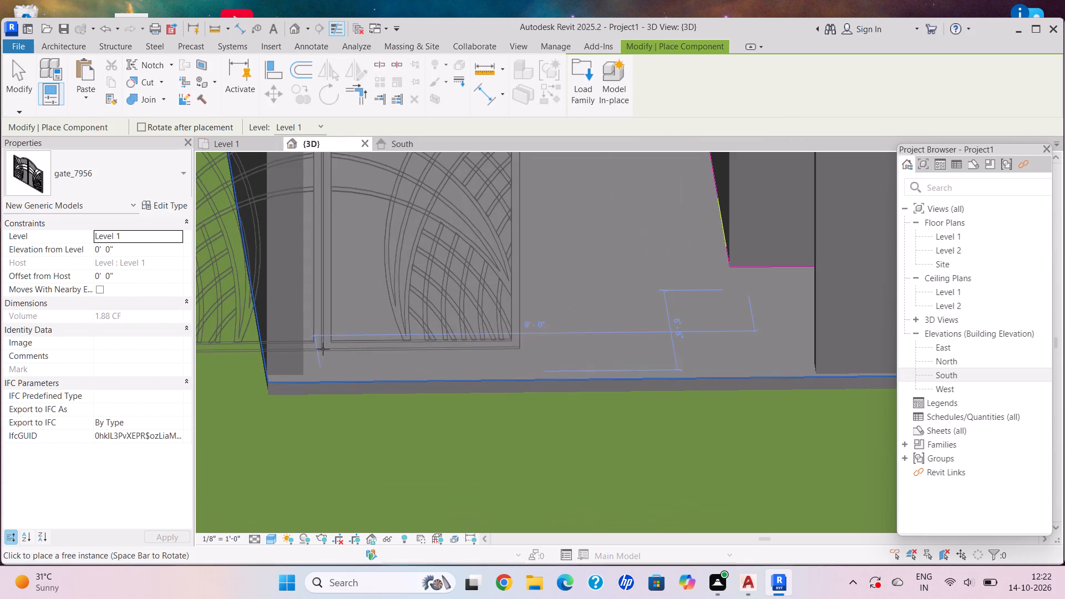
pyautogui.moveTo(613, 370); pyautogui.dragTo(472, 410, button='middle')
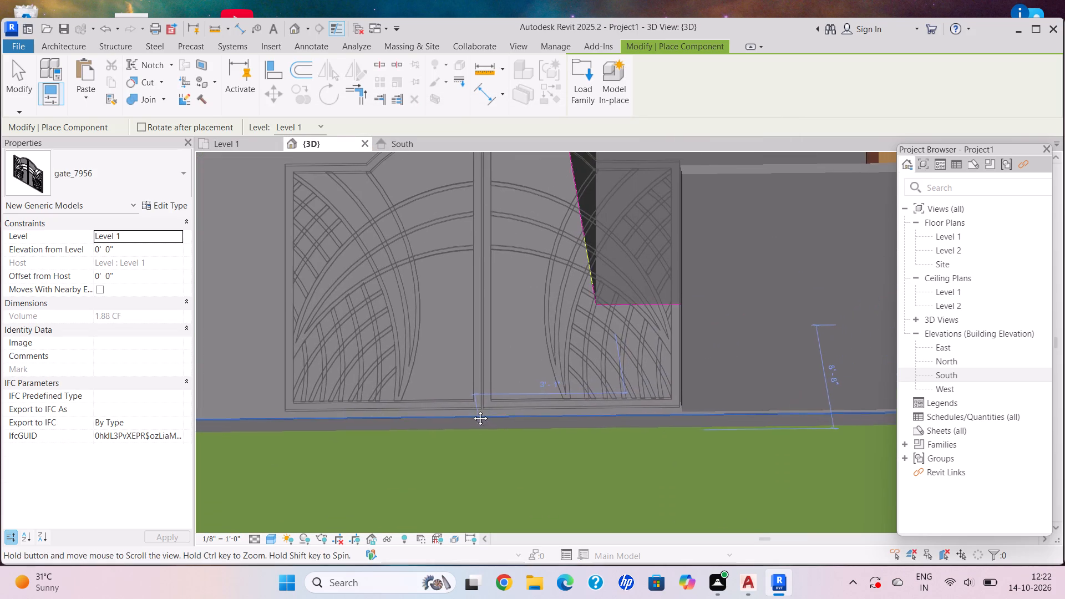
pyautogui.moveTo(472, 410); pyautogui.dragTo(459, 418, button='middle')
pyautogui.scroll(-3, 469, 428)
pyautogui.moveTo(474, 430); pyautogui.dragTo(563, 434, button='middle')
pyautogui.scroll(2, 465, 438)
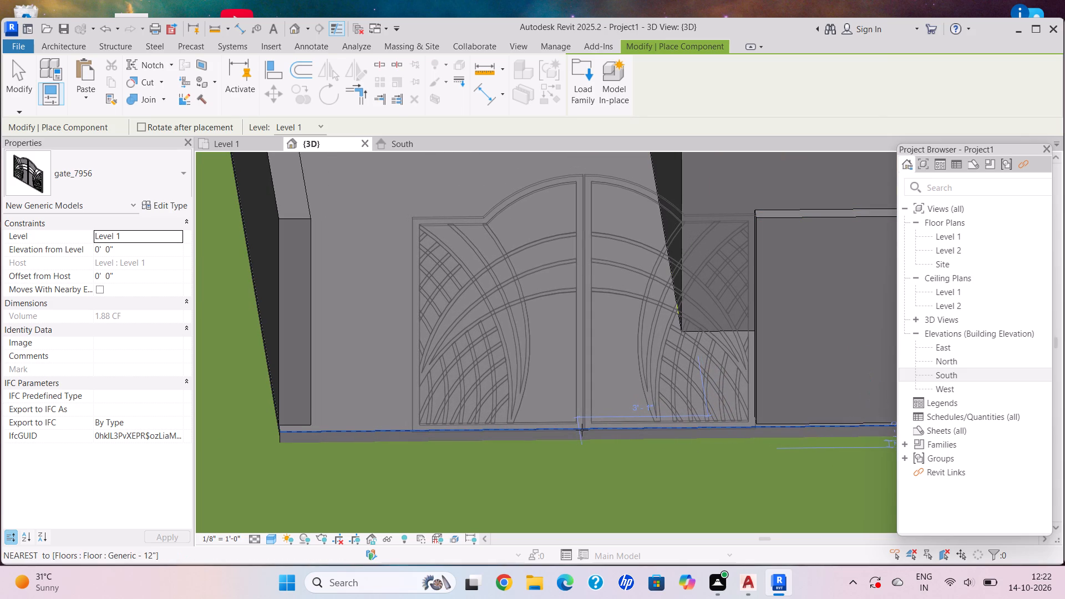
pyautogui.scroll(7, 582, 430)
pyautogui.scroll(-8, 581, 428)
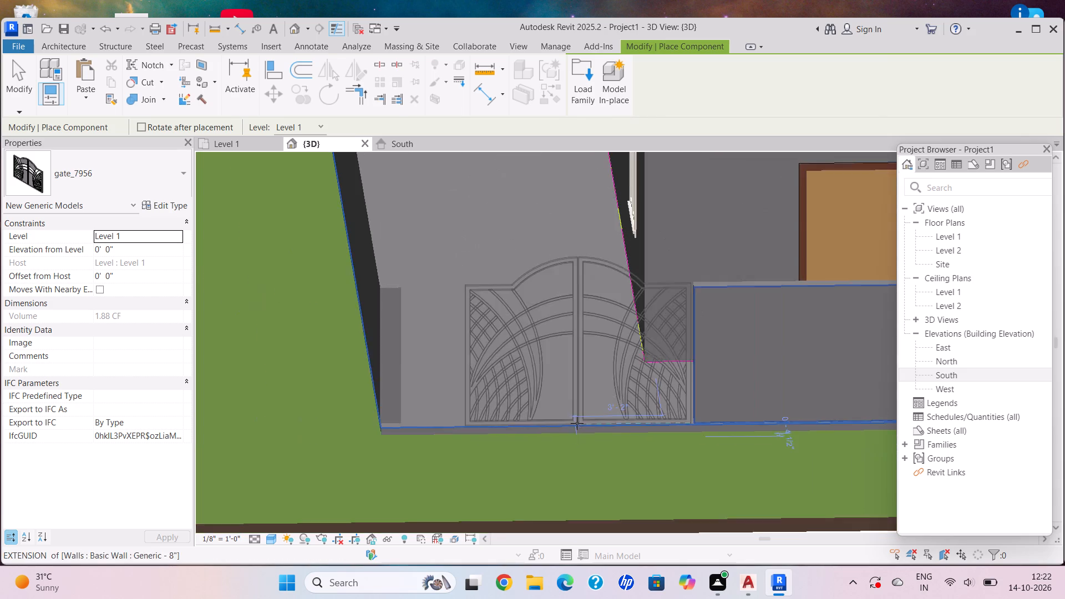
pyautogui.scroll(-3, 577, 423)
pyautogui.moveTo(572, 423); pyautogui.dragTo(424, 444, button='middle')
pyautogui.middleClick(423, 444)
pyautogui.click(423, 444)
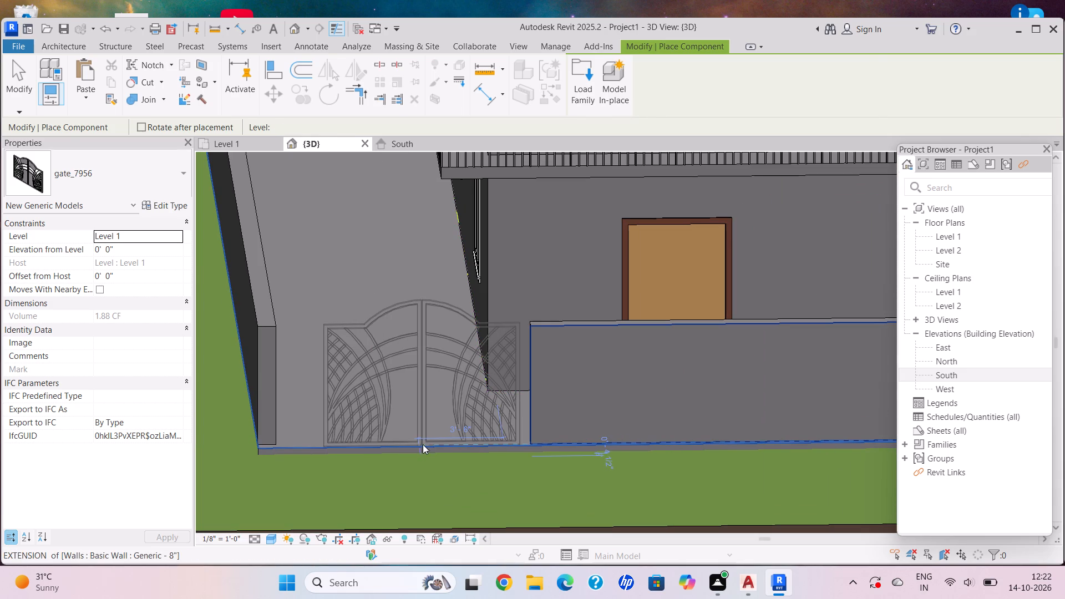
pyautogui.press('Escape')
pyautogui.press('Escape')
pyautogui.press('Escape')
# Shorten the front boundary wall at its gate end, pulling it back to about 3'-2" from the gate.
pyautogui.click(539, 323)
pyautogui.scroll(2, 513, 425)
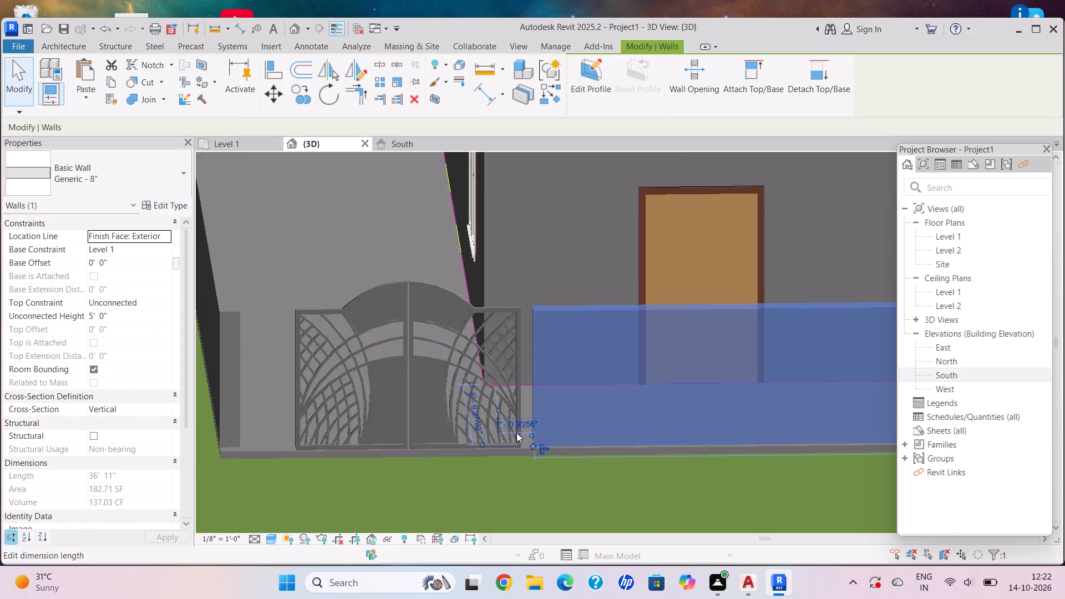
pyautogui.scroll(9, 516, 433)
pyautogui.moveTo(501, 468); pyautogui.dragTo(713, 466)
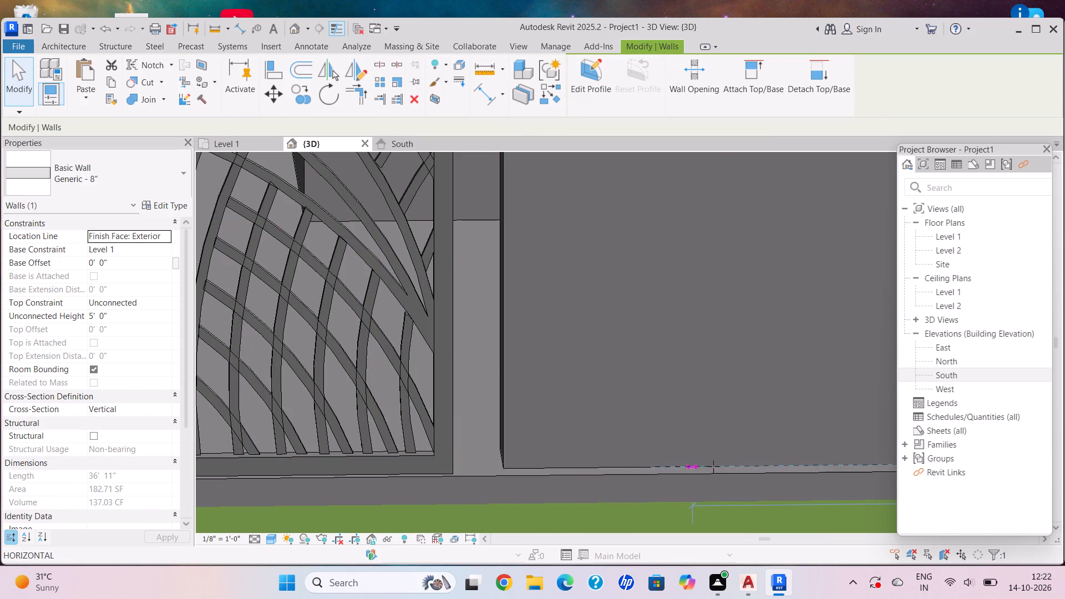
pyautogui.moveTo(713, 466); pyautogui.dragTo(793, 457)
pyautogui.scroll(-8, 790, 457)
# Move the gate about 3'-2" along the front so its edge meets the end of the shortened boundary wall.
pyautogui.click(670, 446)
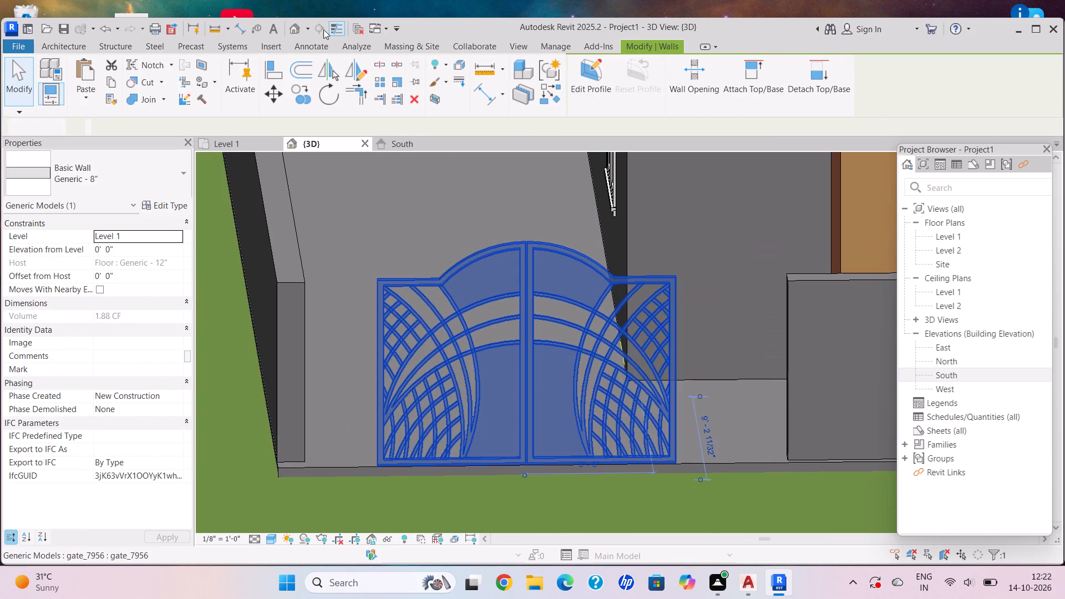
pyautogui.click(271, 88)
pyautogui.moveTo(556, 325); pyautogui.dragTo(402, 264, button='middle')
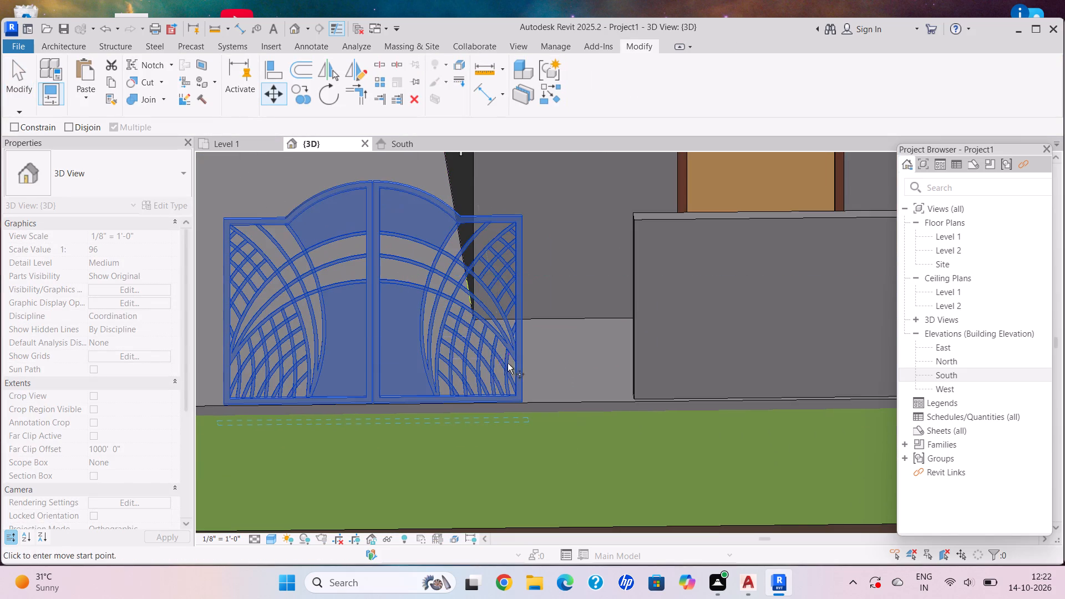
pyautogui.scroll(6, 520, 403)
pyautogui.click(521, 397)
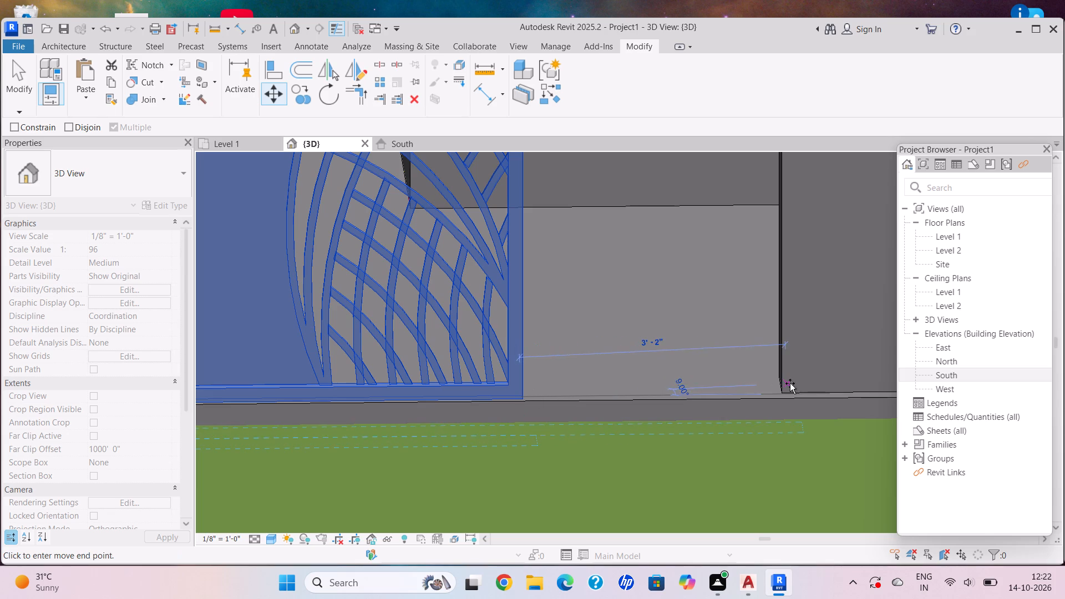
pyautogui.click(780, 390)
pyautogui.press('Escape')
# Draw a Generic - 8" wall 5'-0" long from the gate's free edge to the inner face of the side boundary wall.
pyautogui.scroll(-8, 647, 390)
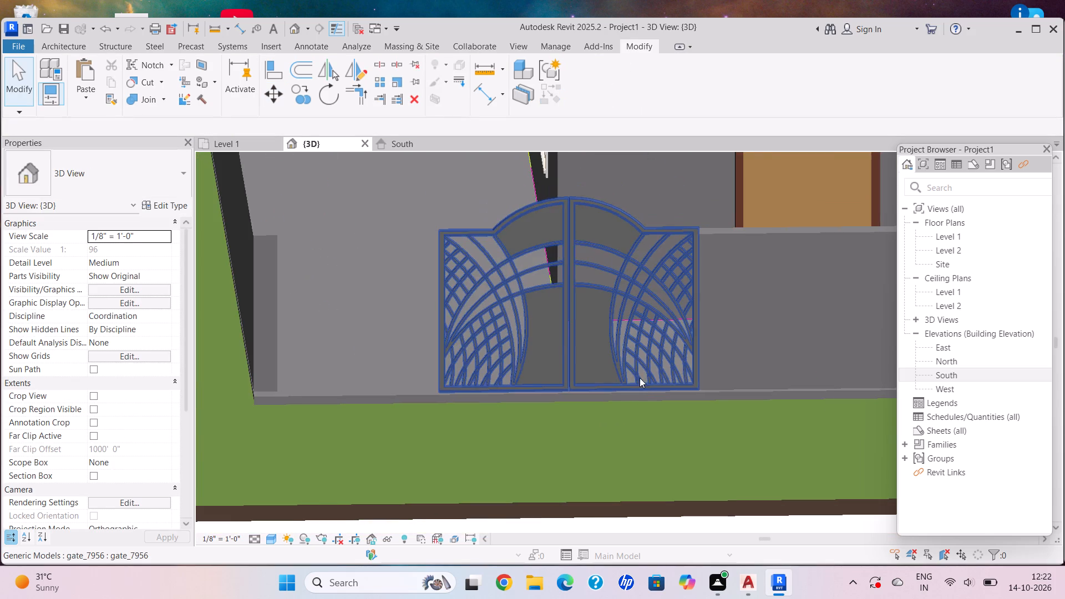
pyautogui.keyDown('shift'); pyautogui.moveTo(630, 361); pyautogui.dragTo(628, 305, button='middle'); pyautogui.keyUp('shift')
pyautogui.scroll(-9, 632, 307)
pyautogui.moveTo(627, 305); pyautogui.dragTo(637, 309, button='middle')
pyautogui.keyDown('shift'); pyautogui.moveTo(638, 311); pyautogui.dragTo(644, 311, button='middle'); pyautogui.keyUp('shift')
pyautogui.moveTo(587, 385); pyautogui.dragTo(333, 428, button='middle')
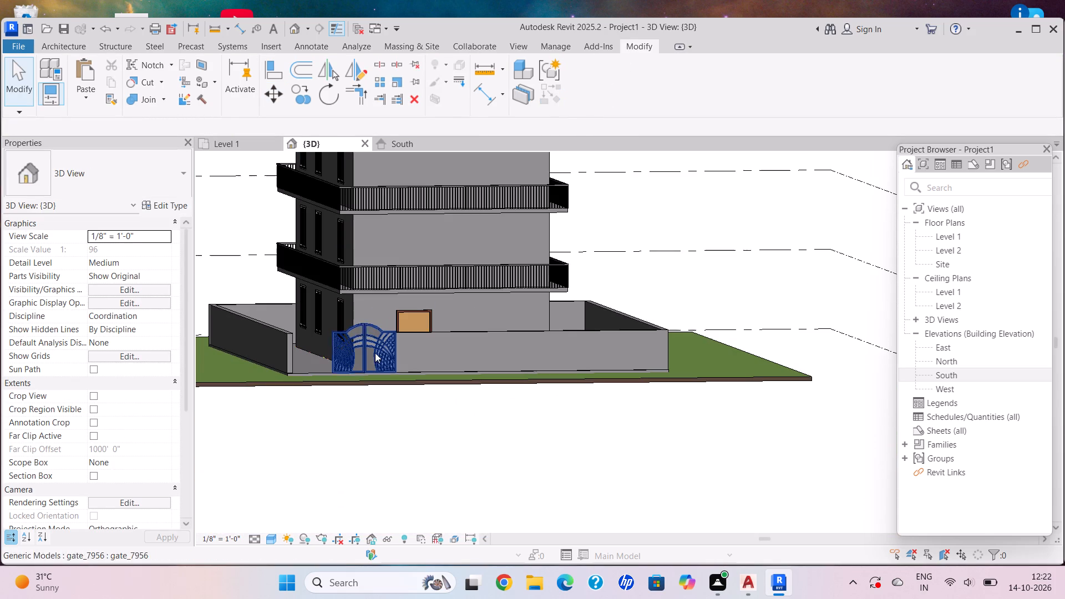
pyautogui.moveTo(269, 367); pyautogui.dragTo(329, 366, button='middle')
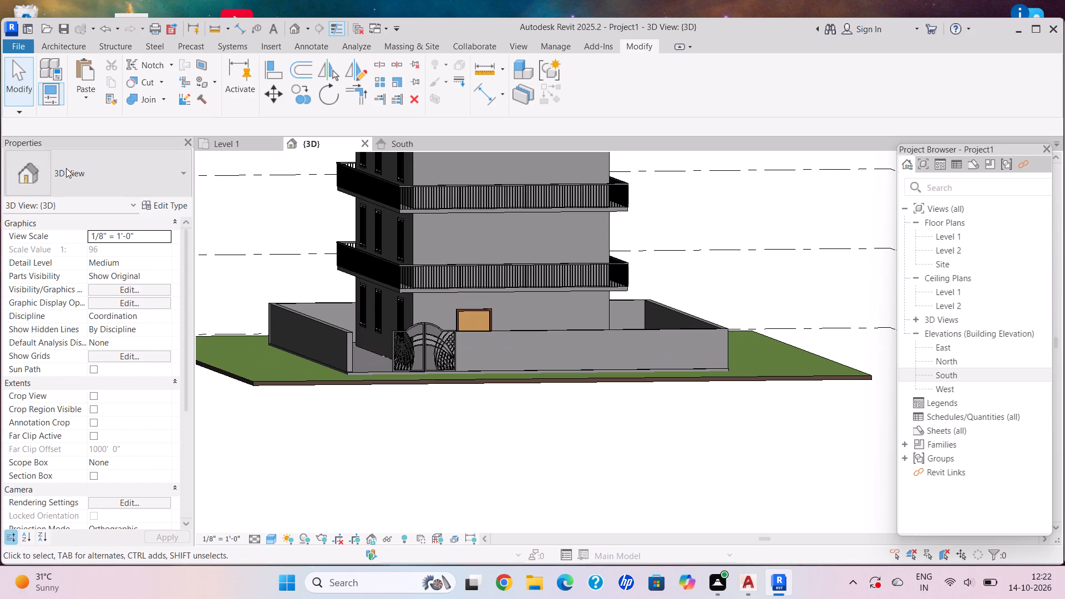
pyautogui.click(57, 43)
pyautogui.click(51, 103)
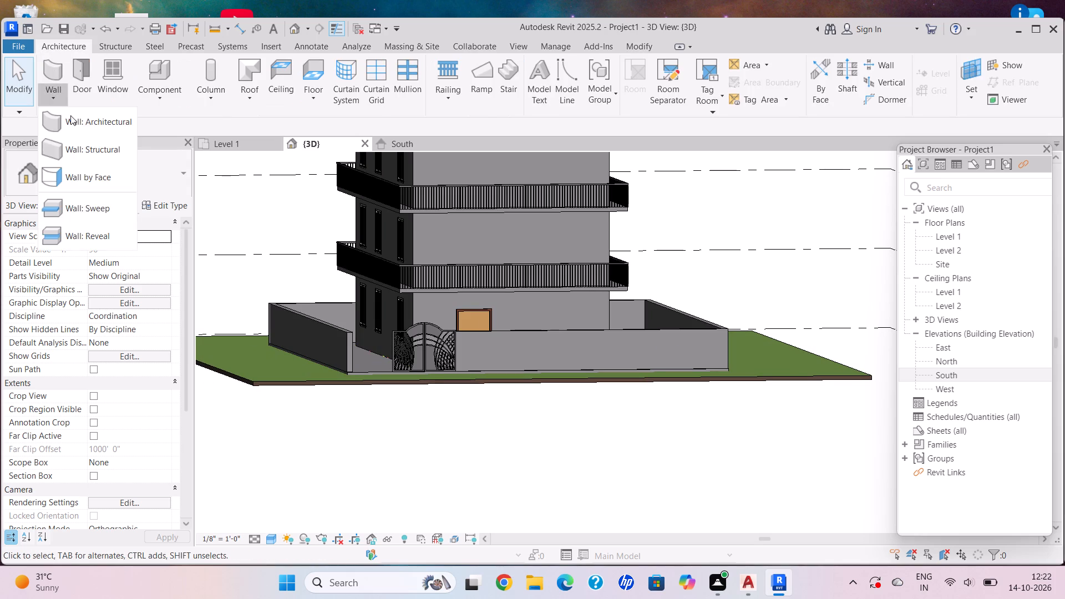
pyautogui.click(79, 123)
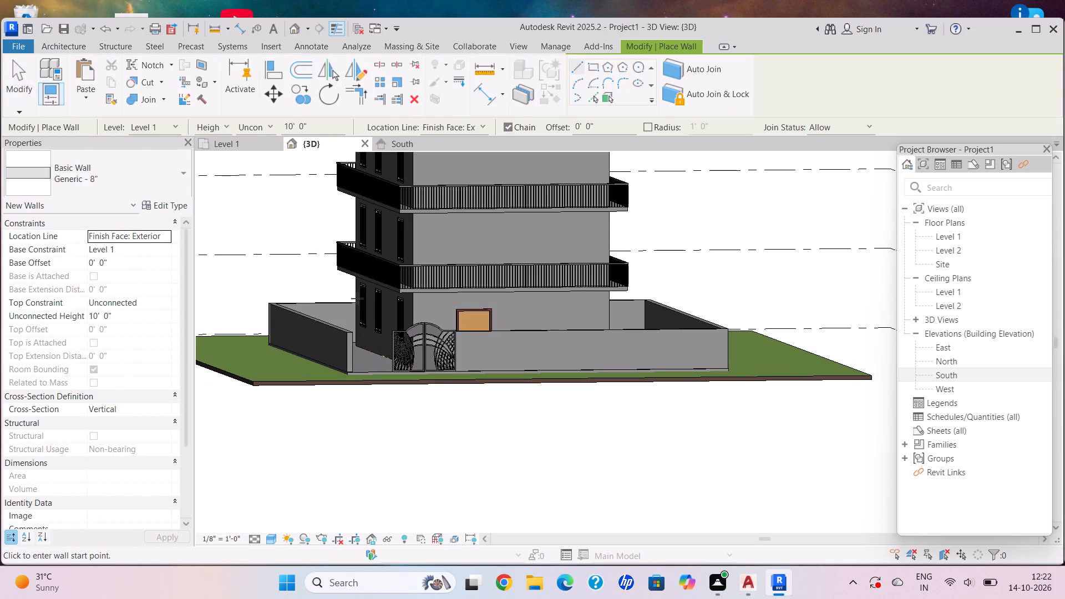
pyautogui.scroll(6, 357, 297)
pyautogui.scroll(4, 348, 375)
pyautogui.scroll(6, 363, 495)
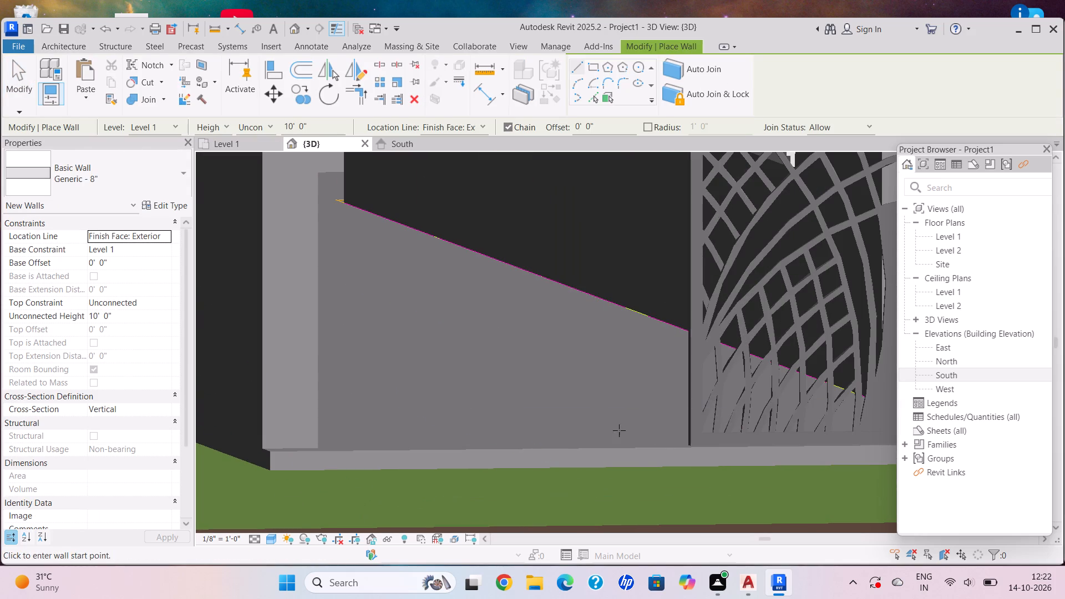
pyautogui.scroll(4, 697, 441)
pyautogui.click(683, 448)
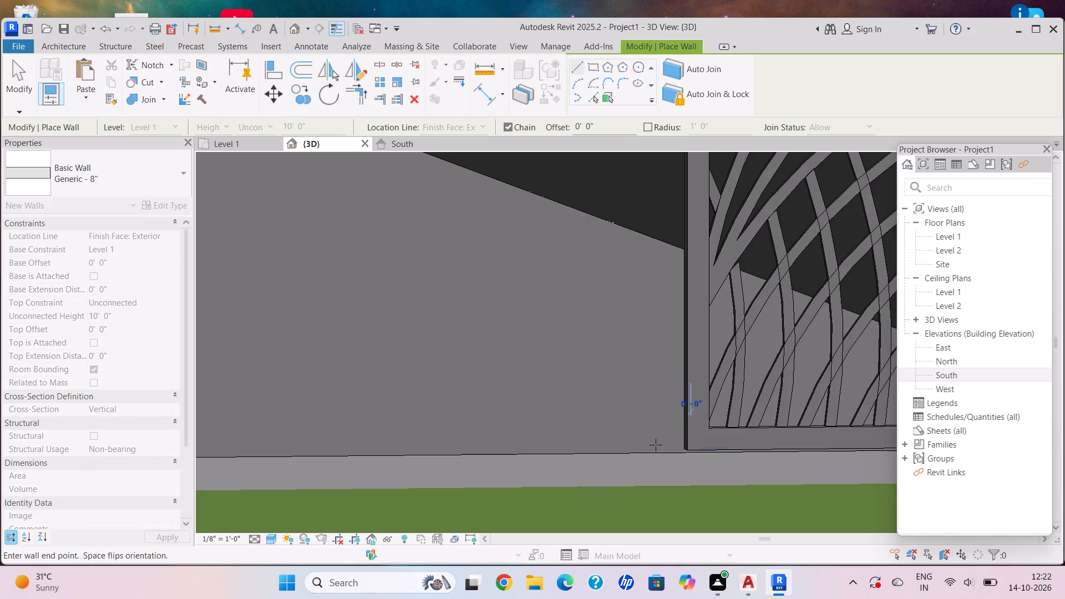
pyautogui.scroll(-1, 435, 461)
pyautogui.moveTo(435, 461); pyautogui.dragTo(783, 384, button='middle')
pyautogui.scroll(-1, 783, 384)
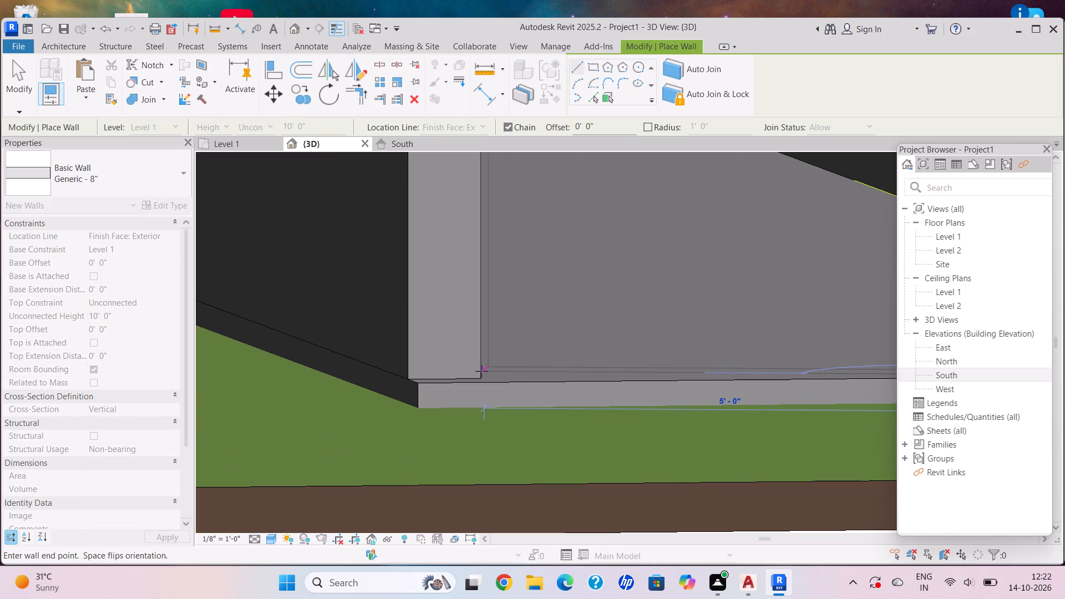
pyautogui.click(486, 380)
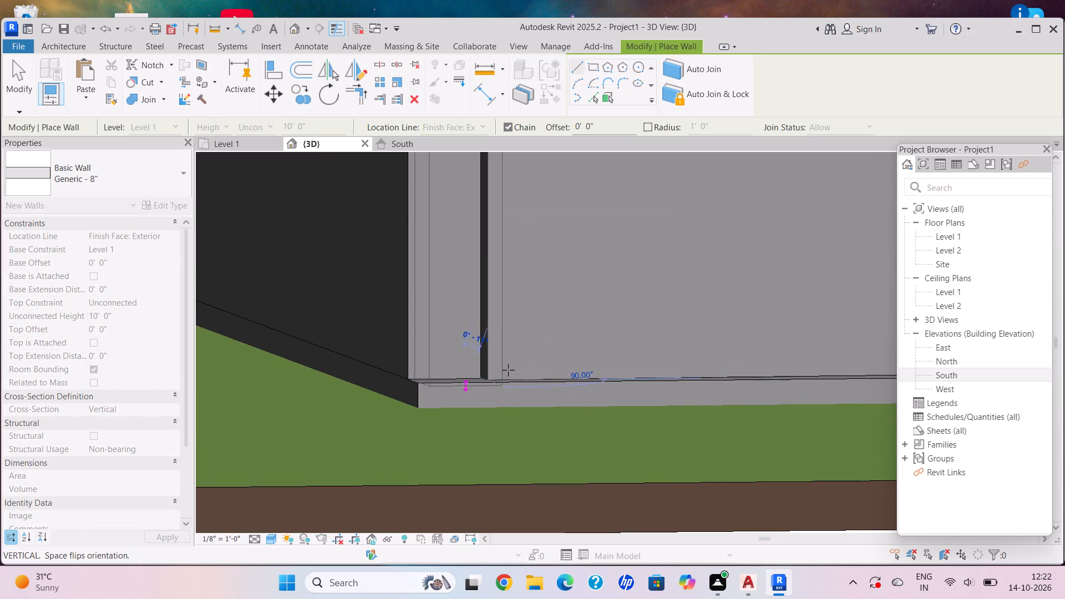
pyautogui.press('Escape')
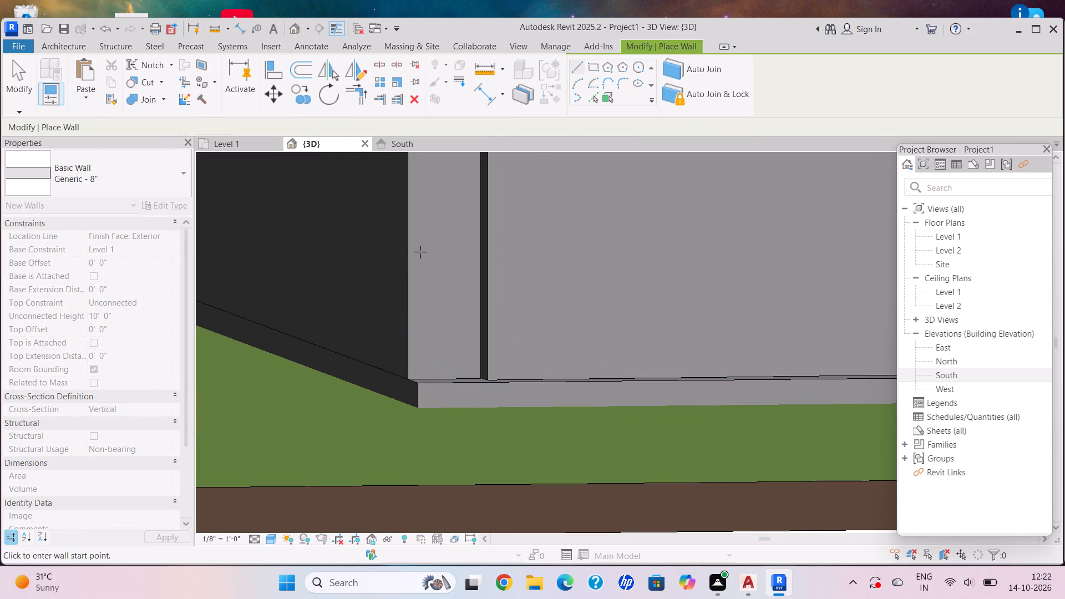
pyautogui.scroll(-1, 432, 251)
pyautogui.keyDown('shift'); pyautogui.moveTo(432, 251); pyautogui.dragTo(333, 352, button='middle'); pyautogui.keyUp('shift')
pyautogui.scroll(-10, 362, 319)
pyautogui.moveTo(384, 286); pyautogui.dragTo(439, 447, button='middle')
pyautogui.scroll(-1, 444, 453)
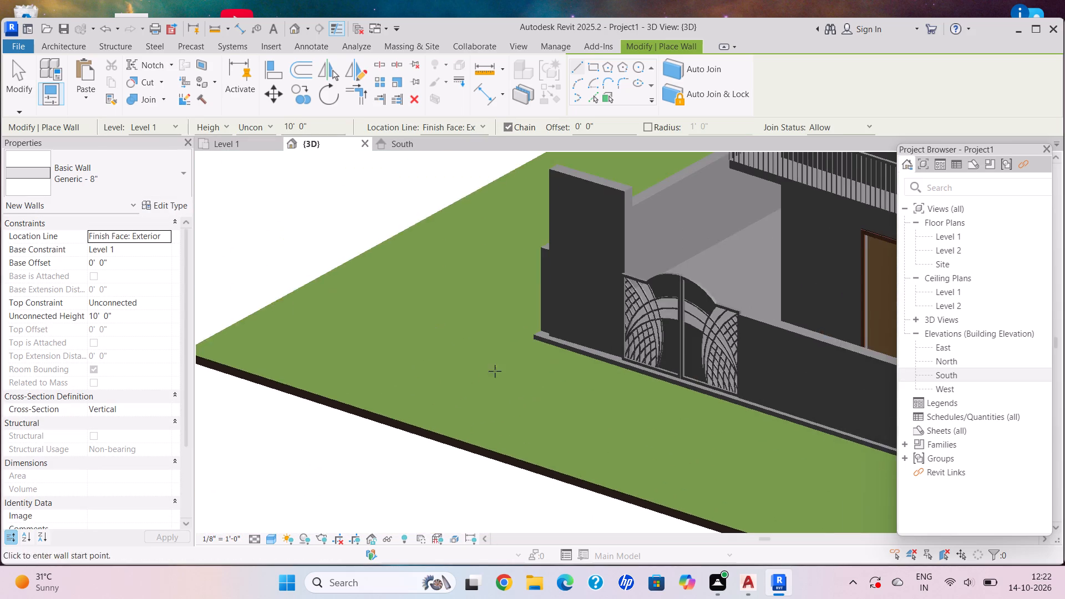
pyautogui.keyDown('shift'); pyautogui.moveTo(520, 352); pyautogui.dragTo(595, 338, button='middle'); pyautogui.keyUp('shift')
pyautogui.scroll(4, 498, 365)
pyautogui.press('Escape')
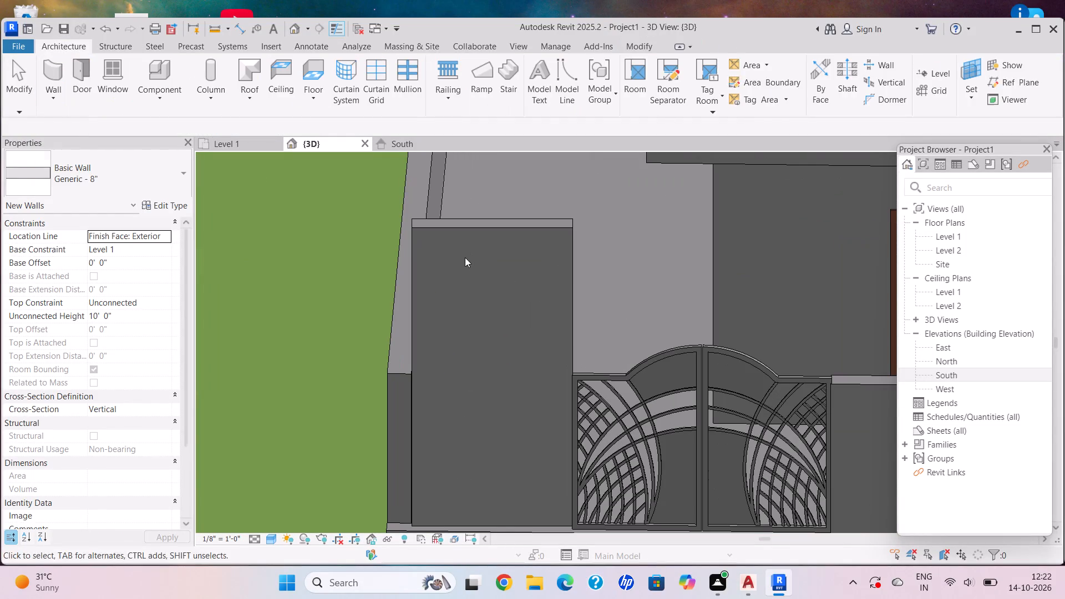
# Set the unconnected height of the short wall beside the gate to 5'.
pyautogui.click(474, 230)
pyautogui.click(128, 312)
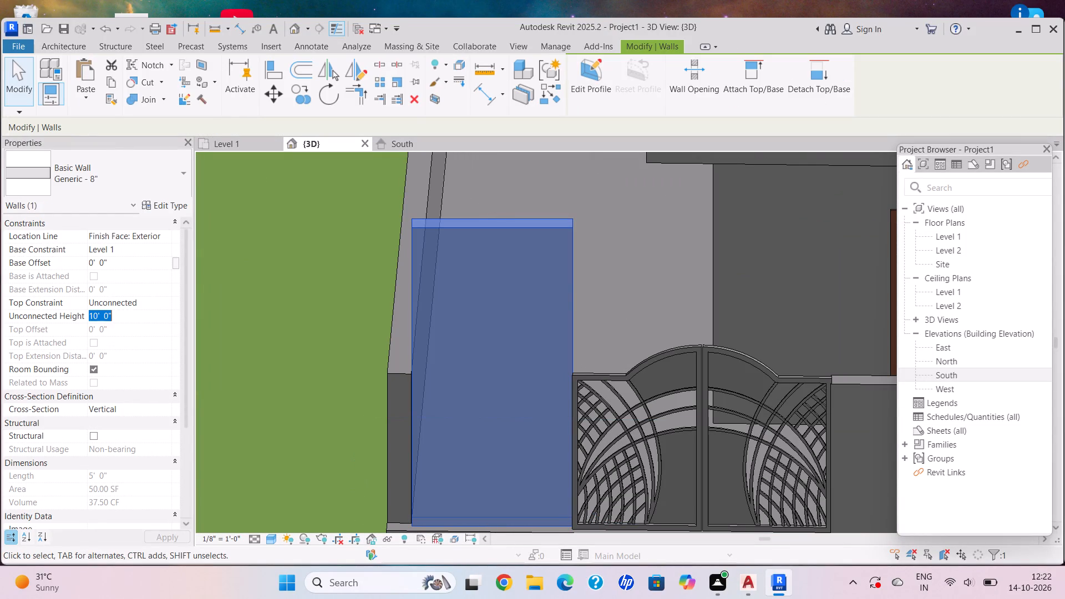
pyautogui.press('BackSpace')
pyautogui.press('BackSpace')
pyautogui.write("5'")
pyautogui.press('Return')
pyautogui.scroll(-2, 458, 354)
pyautogui.moveTo(457, 355); pyautogui.dragTo(438, 286, button='middle')
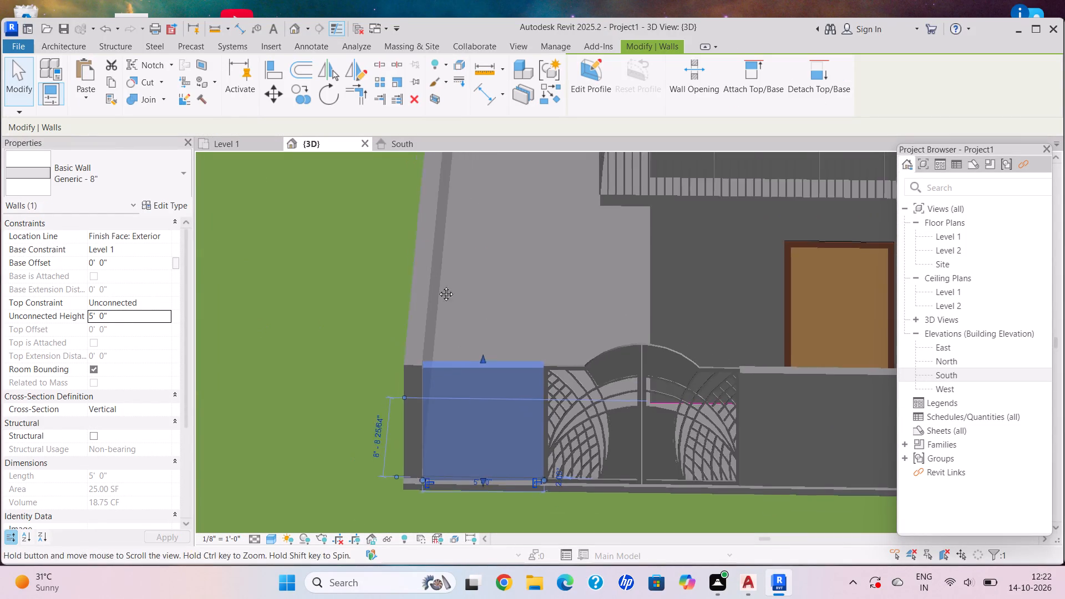
pyautogui.moveTo(438, 286); pyautogui.dragTo(424, 248, button='middle')
pyautogui.press('Escape')
# Extend the side boundary wall nearest the gate forward to the outer front corner of the compound slab.
pyautogui.moveTo(396, 341); pyautogui.dragTo(440, 353, button='middle')
pyautogui.moveTo(413, 411); pyautogui.dragTo(359, 256, button='middle')
pyautogui.keyDown('shift'); pyautogui.moveTo(369, 260); pyautogui.dragTo(400, 275, button='middle'); pyautogui.keyUp('shift')
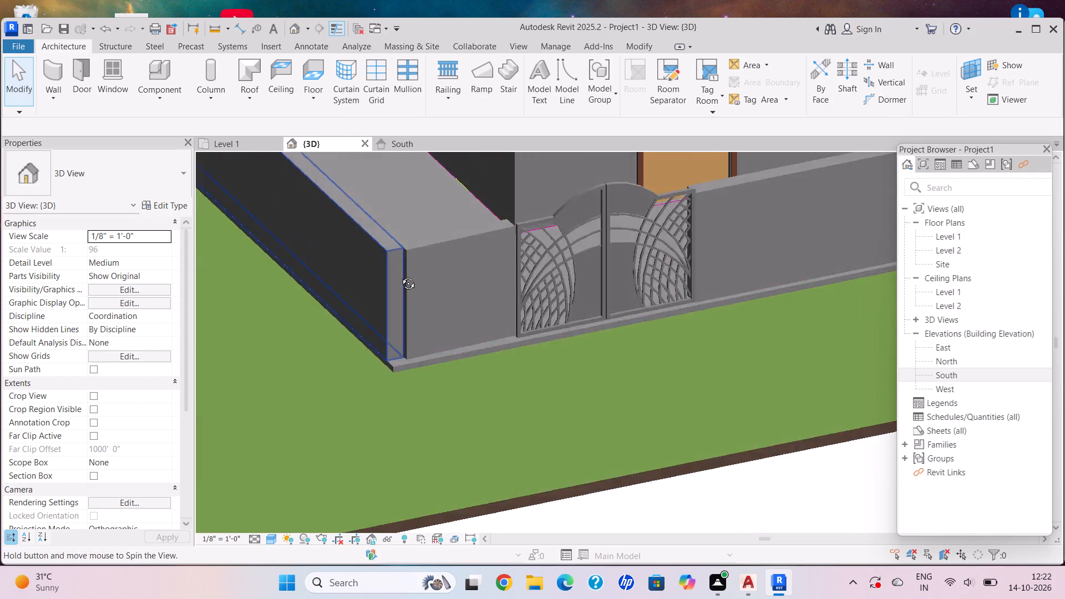
pyautogui.keyDown('shift'); pyautogui.moveTo(400, 275); pyautogui.dragTo(427, 289, button='middle'); pyautogui.keyUp('shift')
pyautogui.moveTo(509, 463); pyautogui.dragTo(421, 308, button='middle')
pyautogui.scroll(1, 499, 441)
pyautogui.scroll(6, 446, 356)
pyautogui.click(477, 299)
pyautogui.scroll(5, 459, 313)
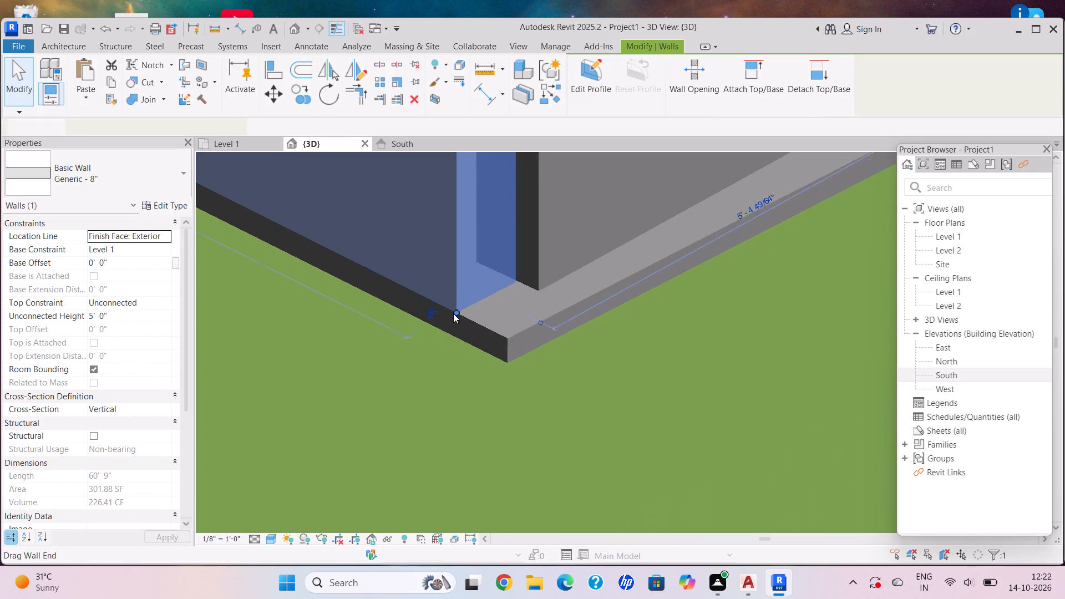
pyautogui.moveTo(456, 309); pyautogui.dragTo(522, 332)
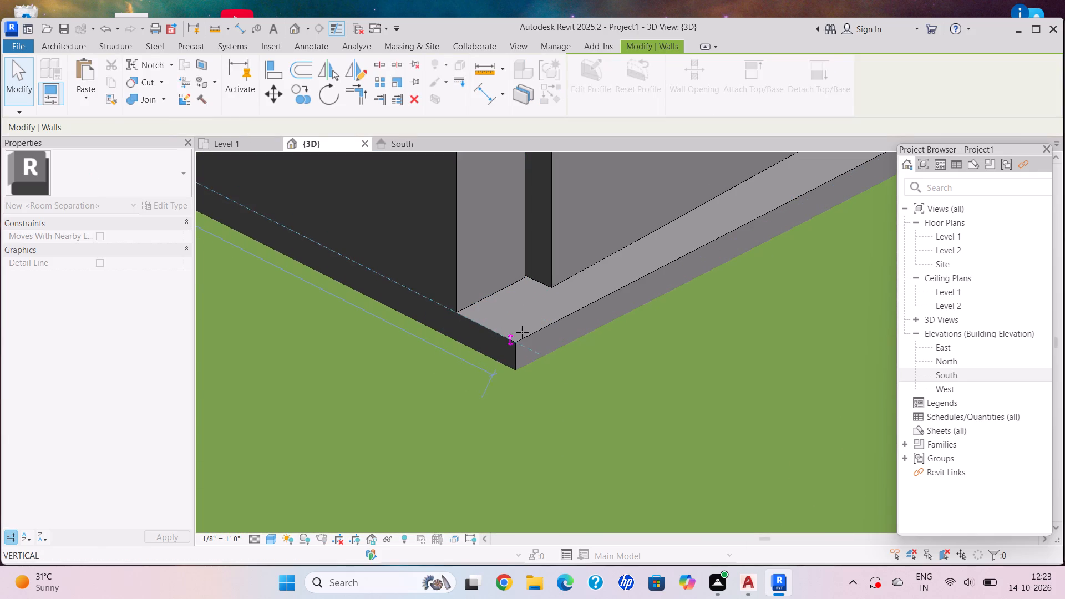
pyautogui.moveTo(522, 332); pyautogui.dragTo(525, 334)
pyautogui.press('Escape')
pyautogui.scroll(-2, 680, 288)
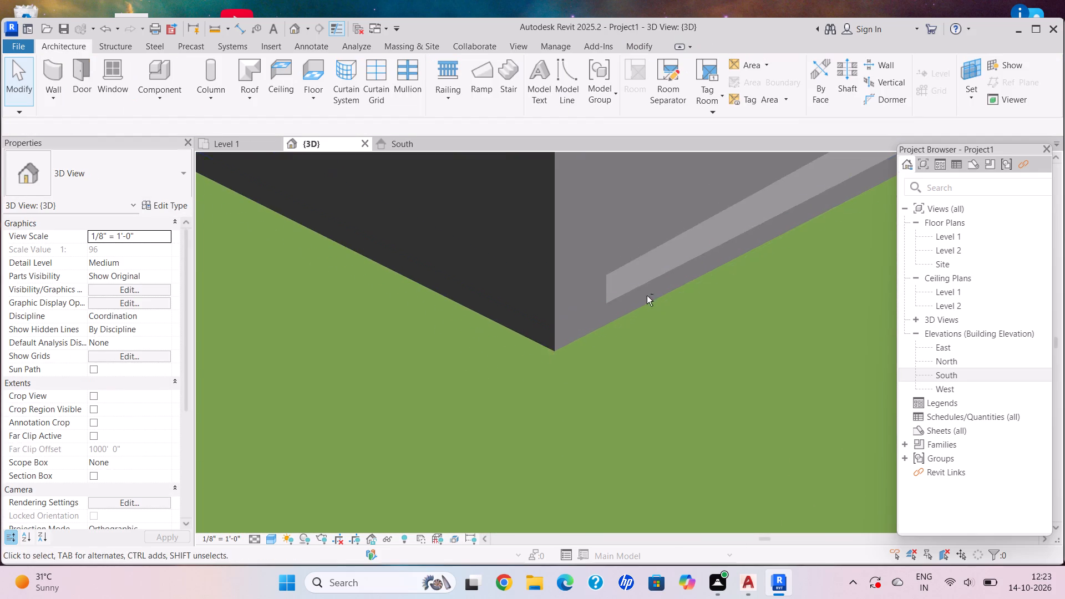
# Pull the corner end of the short wall beside the gate out to the front end of the side boundary wall.
pyautogui.keyDown('shift'); pyautogui.moveTo(622, 296); pyautogui.dragTo(575, 293, button='middle'); pyautogui.keyUp('shift')
pyautogui.scroll(-7, 553, 259)
pyautogui.moveTo(590, 258); pyautogui.dragTo(641, 504, button='middle')
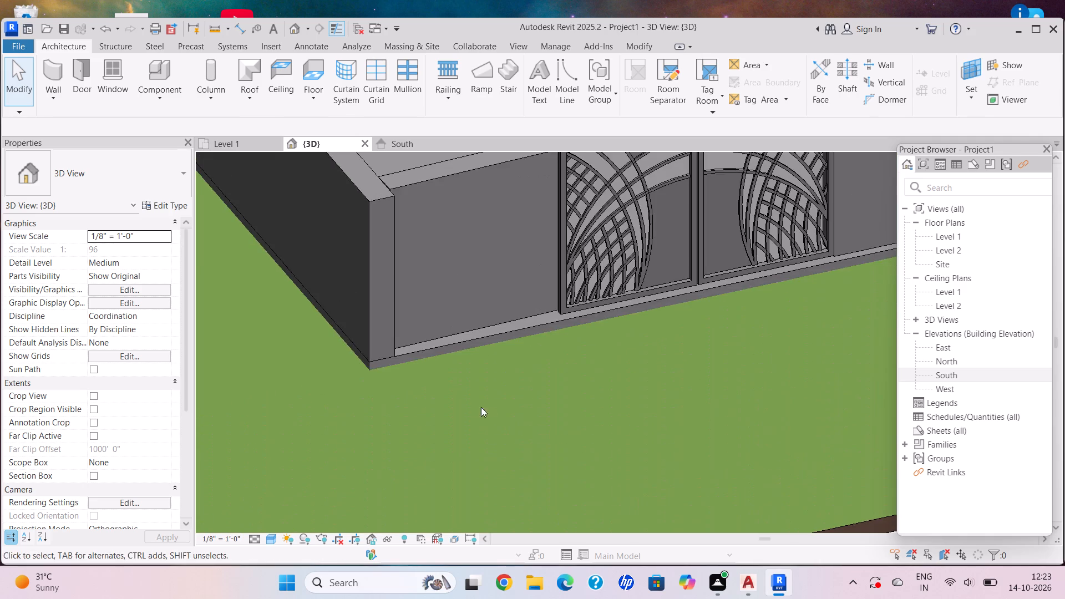
pyautogui.keyDown('shift'); pyautogui.moveTo(476, 405); pyautogui.dragTo(449, 390, button='middle'); pyautogui.keyUp('shift')
pyautogui.moveTo(455, 301); pyautogui.dragTo(572, 470, button='middle')
pyautogui.keyDown('shift'); pyautogui.moveTo(482, 443); pyautogui.dragTo(448, 408, button='middle'); pyautogui.keyUp('shift')
pyautogui.keyDown('shift'); pyautogui.moveTo(444, 402); pyautogui.dragTo(438, 391, button='middle'); pyautogui.keyUp('shift')
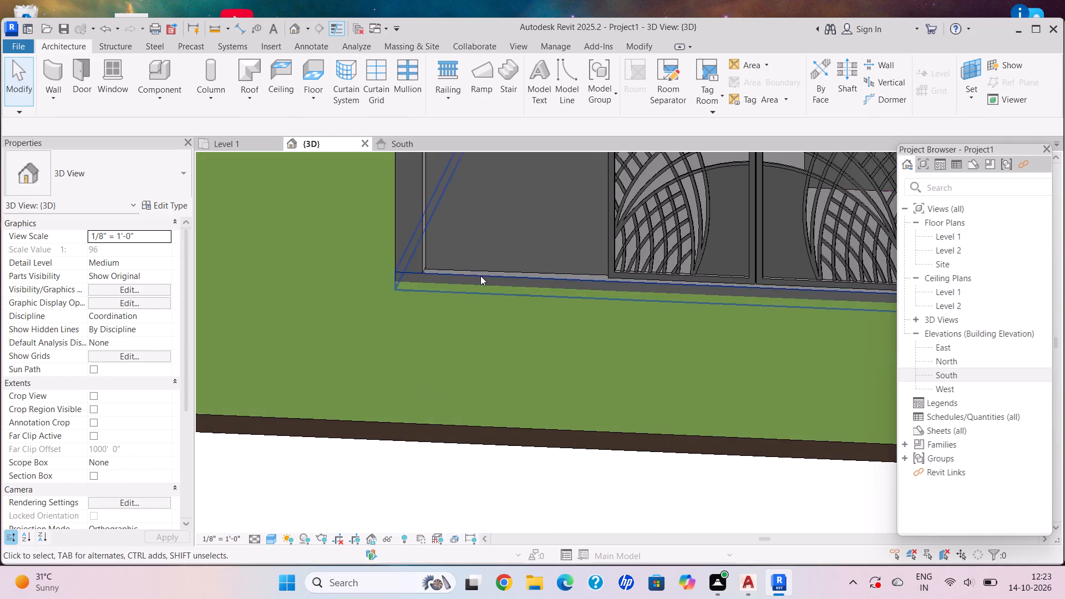
pyautogui.moveTo(480, 276); pyautogui.dragTo(527, 433, button='middle')
pyautogui.scroll(1, 505, 352)
pyautogui.click(491, 233)
pyautogui.scroll(1, 540, 498)
pyautogui.moveTo(542, 491); pyautogui.dragTo(536, 431, button='middle')
pyautogui.scroll(5, 461, 378)
pyautogui.moveTo(439, 358); pyautogui.dragTo(432, 370)
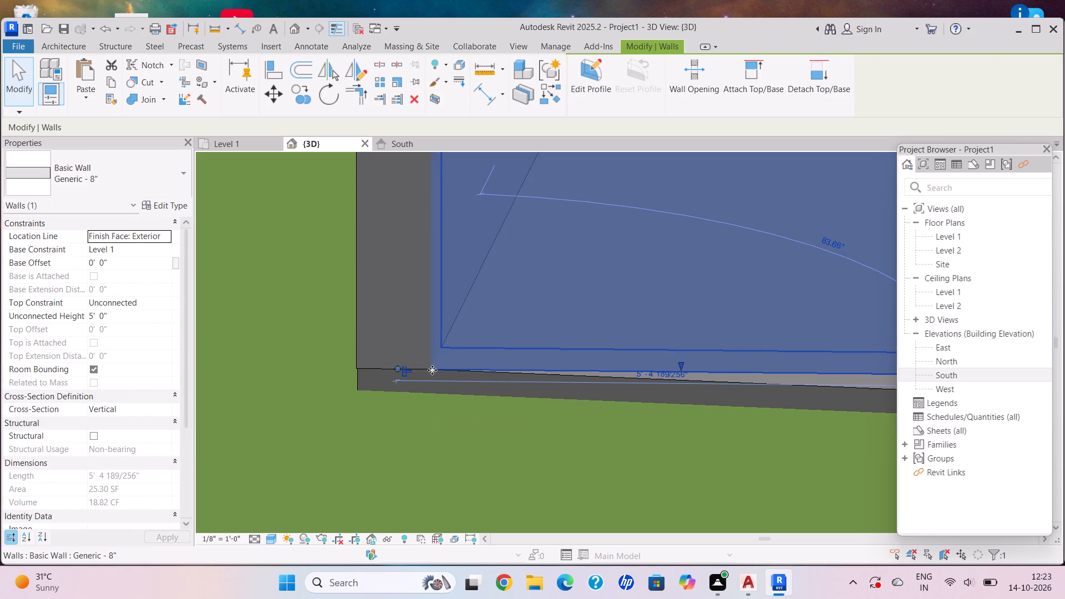
pyautogui.press('Escape')
# Pull the gate-side end of the short wall out so the wall runs straight along the slab's front edge.
pyautogui.scroll(-10, 445, 387)
pyautogui.moveTo(521, 411); pyautogui.dragTo(554, 428, button='middle')
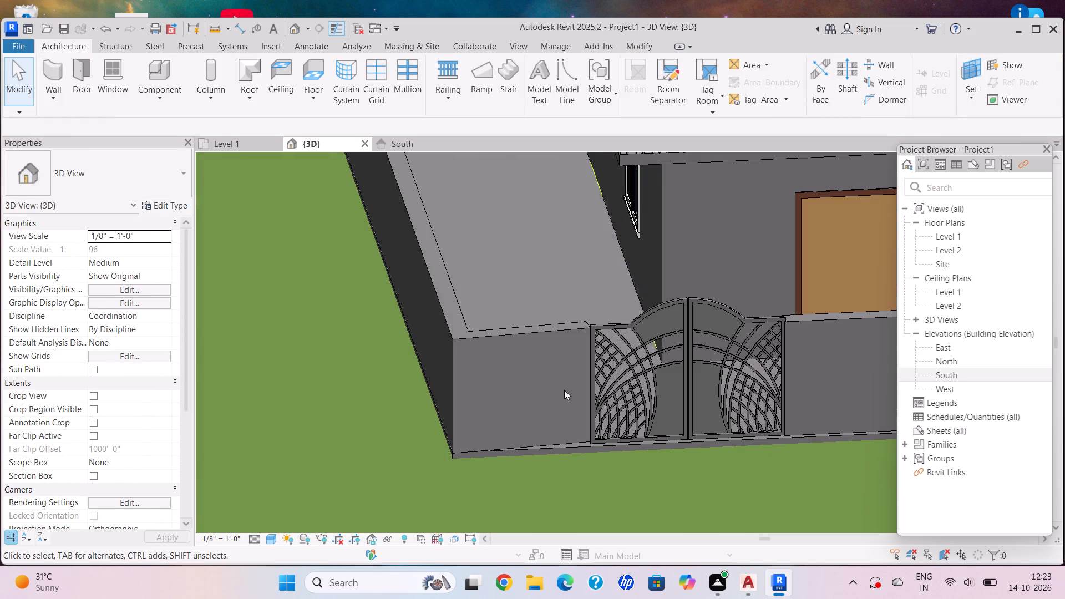
pyautogui.click(567, 330)
pyautogui.scroll(5, 590, 454)
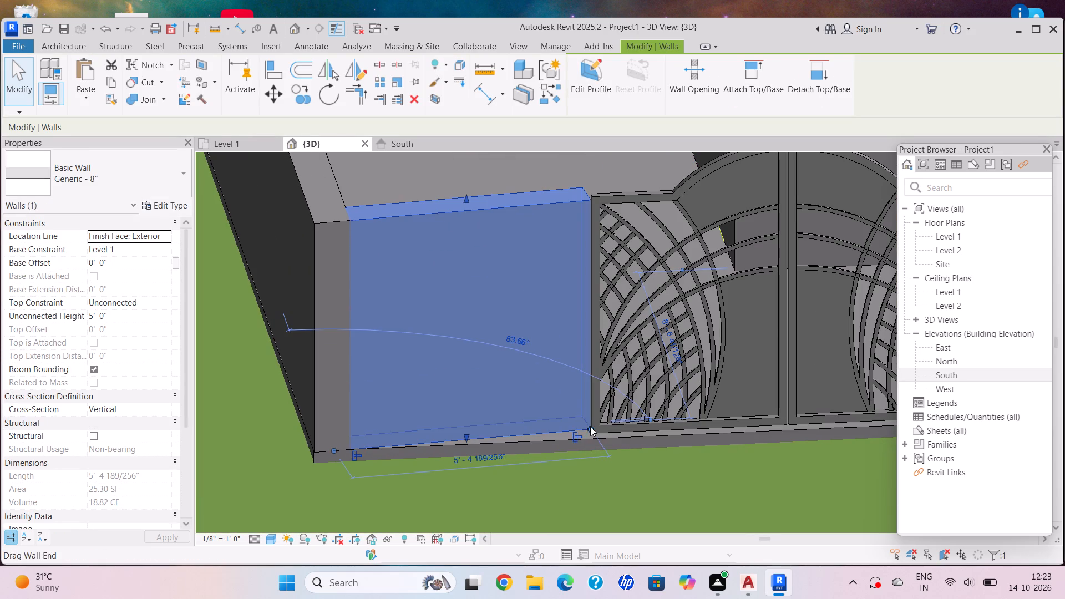
pyautogui.moveTo(590, 427); pyautogui.dragTo(594, 441)
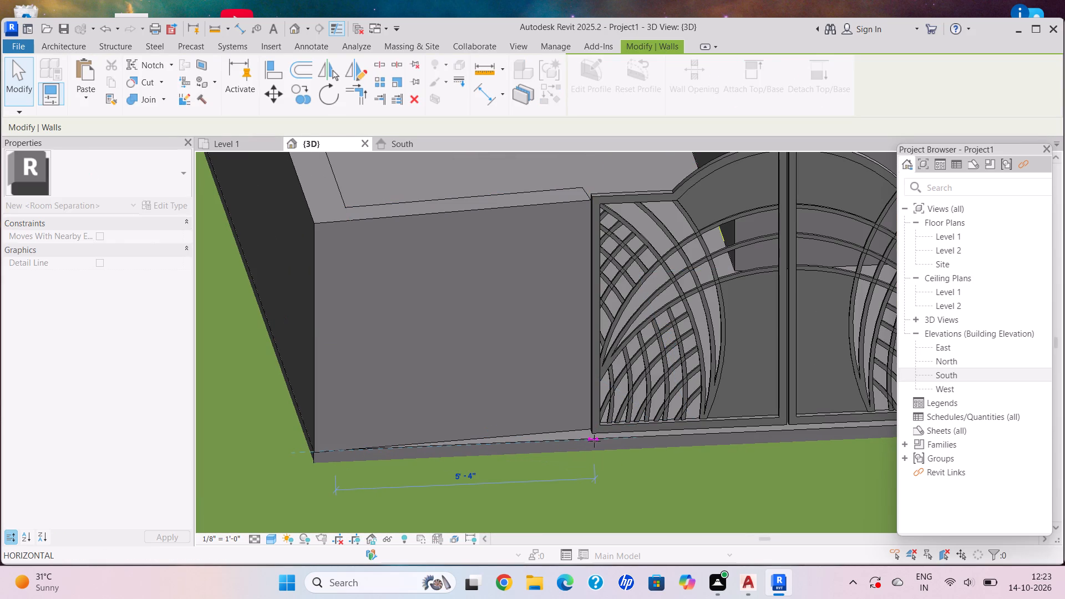
pyautogui.moveTo(594, 441); pyautogui.dragTo(589, 445)
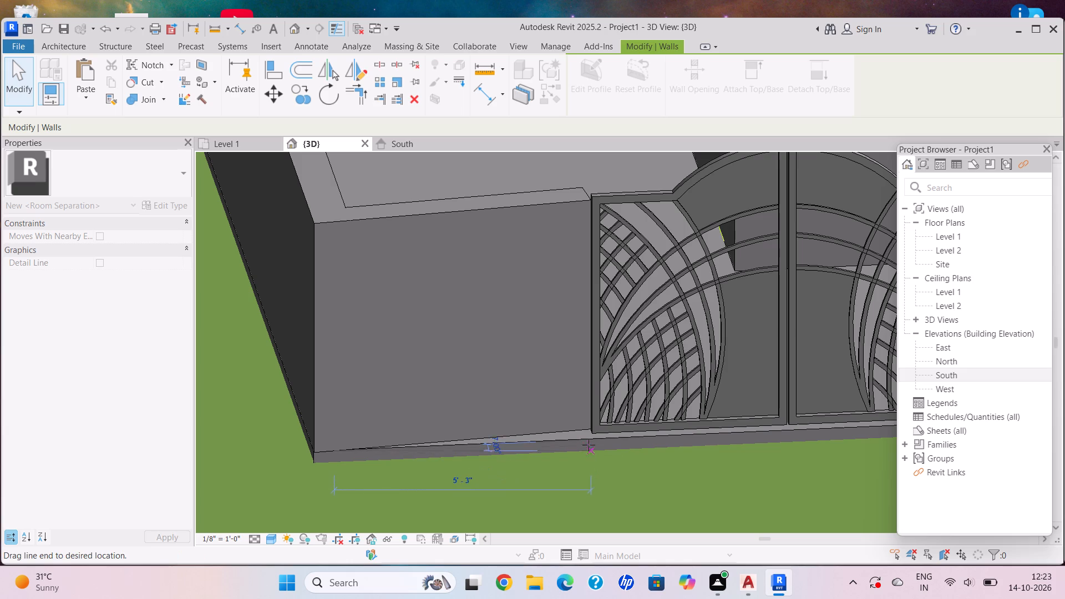
pyautogui.moveTo(589, 445); pyautogui.dragTo(594, 438)
pyautogui.press('Escape')
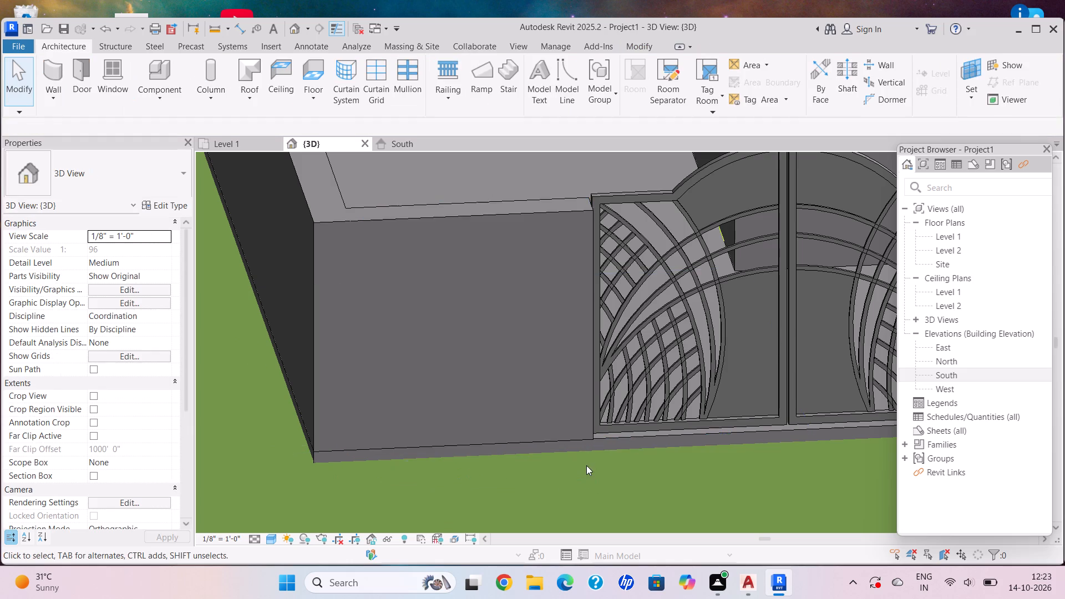
# Examine the compound's front wall, gate and corner from several angles, together with the building and surrounding grass.
pyautogui.scroll(-7, 584, 475)
pyautogui.keyDown('shift'); pyautogui.moveTo(574, 479); pyautogui.dragTo(538, 465, button='middle'); pyautogui.keyUp('shift')
pyautogui.scroll(-1, 701, 444)
pyautogui.keyDown('shift'); pyautogui.moveTo(706, 444); pyautogui.dragTo(495, 422, button='middle'); pyautogui.keyUp('shift')
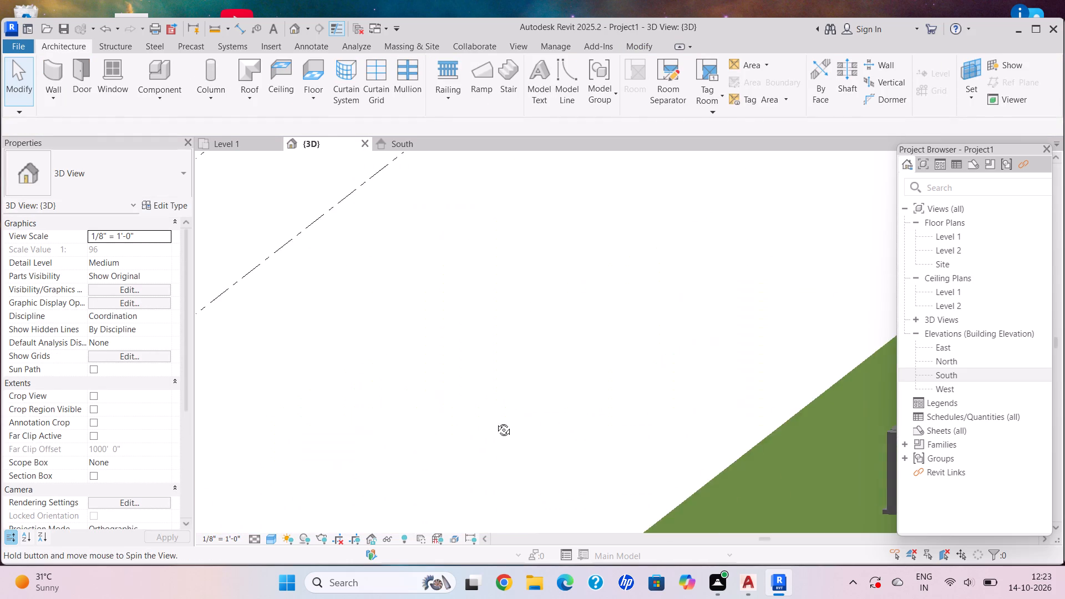
pyautogui.keyDown('shift'); pyautogui.moveTo(495, 422); pyautogui.dragTo(495, 421, button='middle'); pyautogui.keyUp('shift')
pyautogui.scroll(-8, 506, 423)
pyautogui.keyDown('shift'); pyautogui.moveTo(522, 394); pyautogui.dragTo(747, 456, button='middle'); pyautogui.keyUp('shift')
pyautogui.scroll(4, 623, 398)
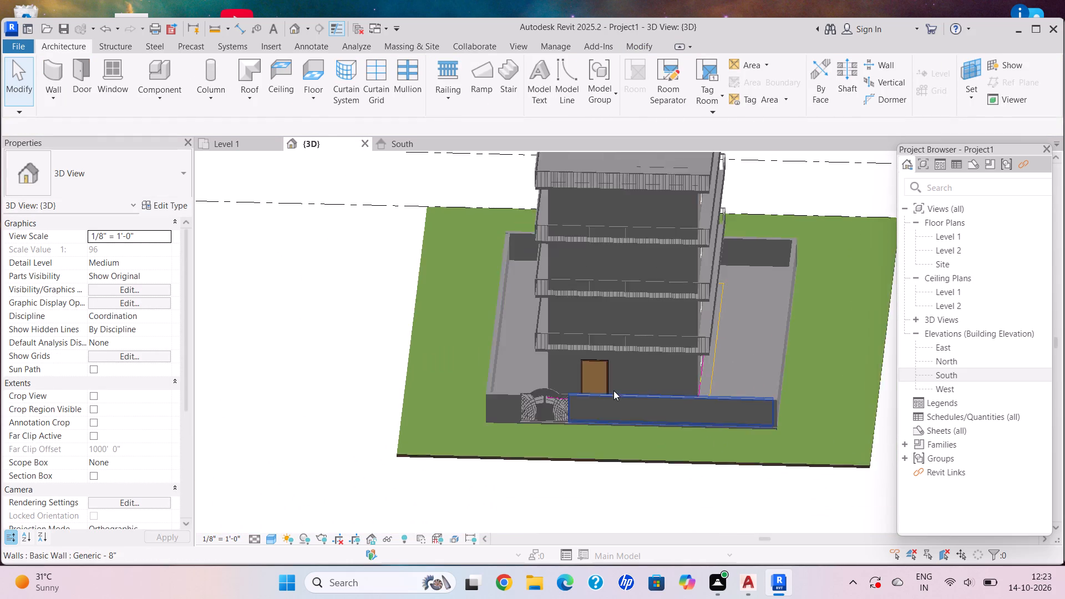
pyautogui.keyDown('shift'); pyautogui.moveTo(618, 405); pyautogui.dragTo(612, 386, button='middle'); pyautogui.keyUp('shift')
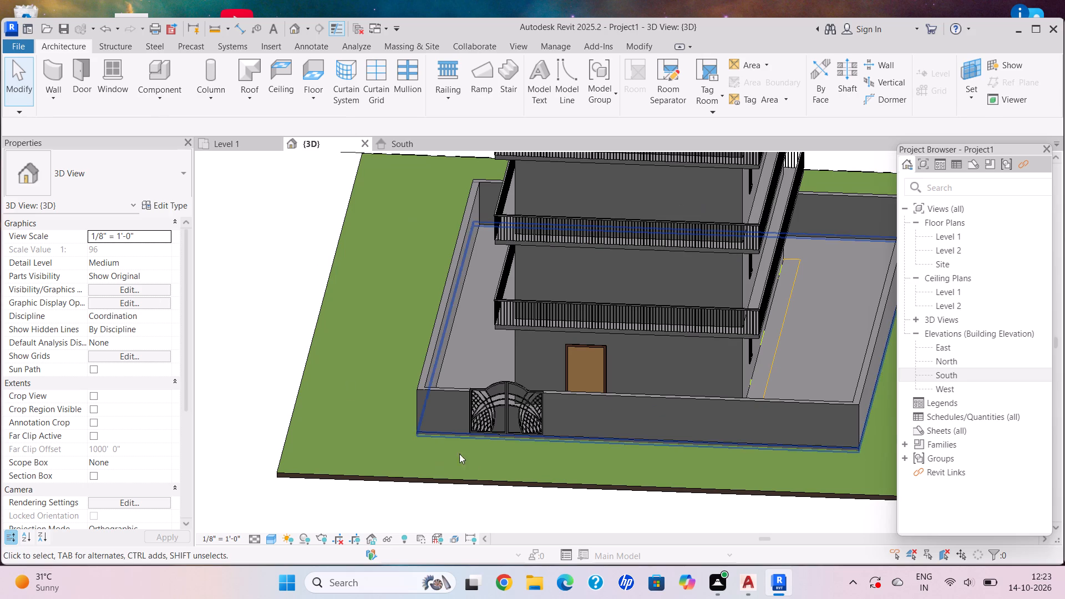
pyautogui.moveTo(588, 448); pyautogui.dragTo(565, 430, button='middle')
pyautogui.scroll(-1, 562, 428)
pyautogui.scroll(1, 744, 433)
pyautogui.scroll(-2, 738, 433)
pyautogui.middleClick(528, 408)
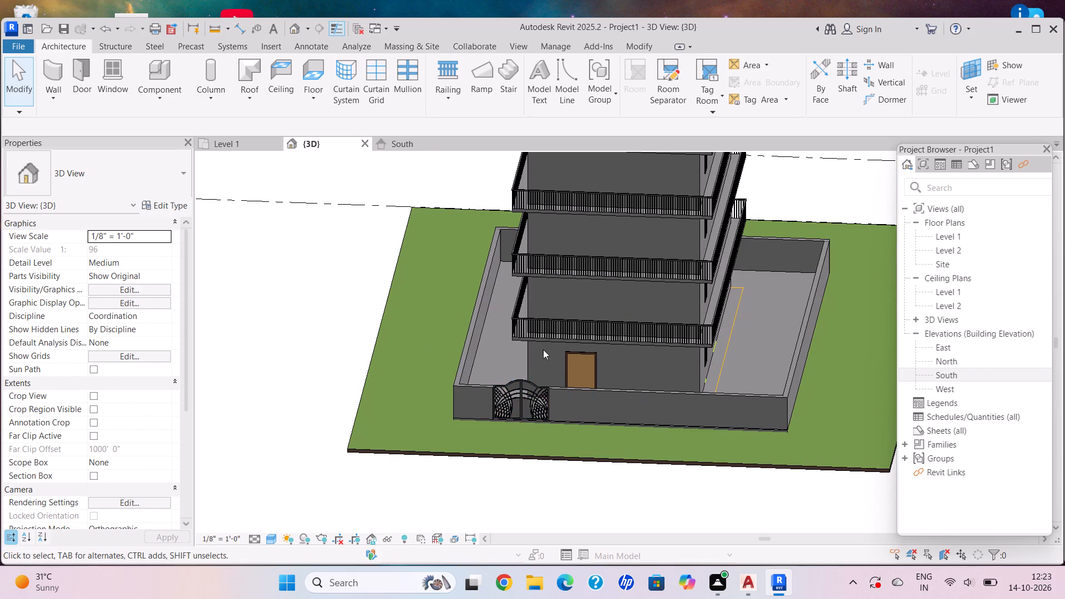
pyautogui.scroll(-2, 575, 394)
pyautogui.keyDown('shift'); pyautogui.moveTo(575, 392); pyautogui.dragTo(647, 388, button='middle'); pyautogui.keyUp('shift')
pyautogui.keyDown('shift'); pyautogui.scroll(-1, 650, 388); pyautogui.keyUp('shift')
pyautogui.scroll(4, 598, 404)
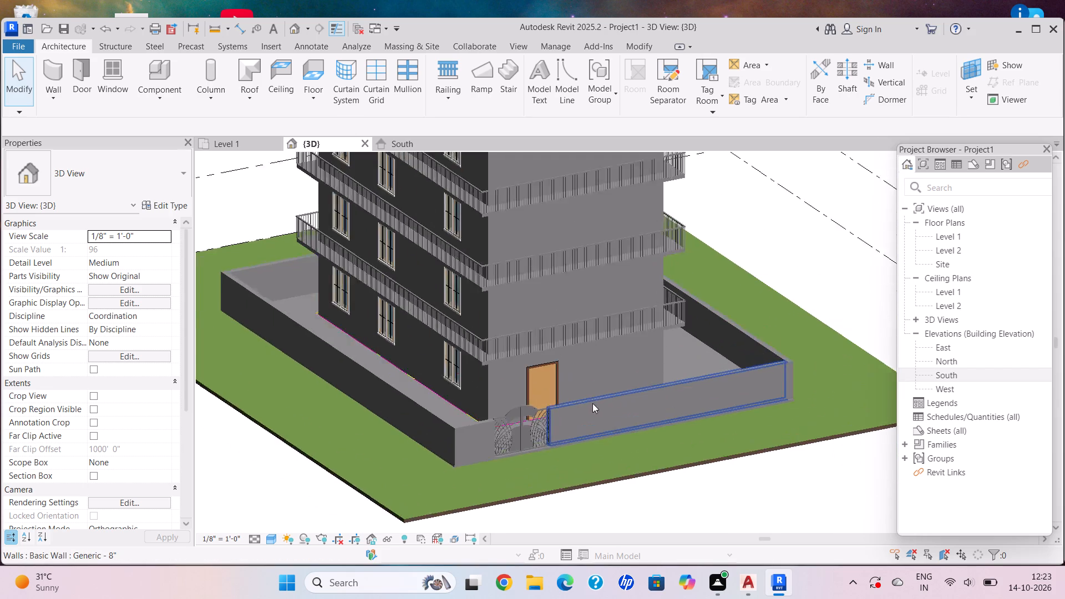
pyautogui.middleClick(560, 390)
pyautogui.keyDown('shift'); pyautogui.moveTo(554, 387); pyautogui.dragTo(519, 366, button='middle'); pyautogui.keyUp('shift')
pyautogui.scroll(-8, 519, 352)
pyautogui.keyDown('shift'); pyautogui.moveTo(555, 321); pyautogui.dragTo(497, 321, button='middle'); pyautogui.keyUp('shift')
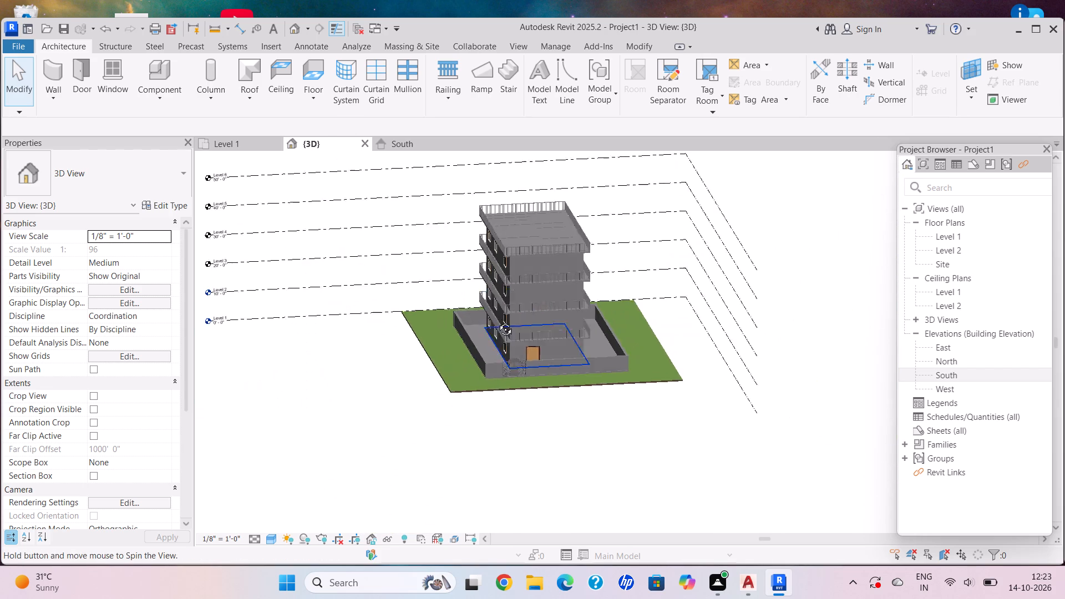
pyautogui.keyDown('shift'); pyautogui.moveTo(497, 321); pyautogui.dragTo(412, 321, button='middle'); pyautogui.keyUp('shift')
pyautogui.keyDown('shift'); pyautogui.moveTo(408, 321); pyautogui.dragTo(560, 285, button='middle'); pyautogui.keyUp('shift')
pyautogui.scroll(4, 567, 375)
pyautogui.keyDown('shift'); pyautogui.moveTo(630, 342); pyautogui.dragTo(591, 404, button='middle'); pyautogui.keyUp('shift')
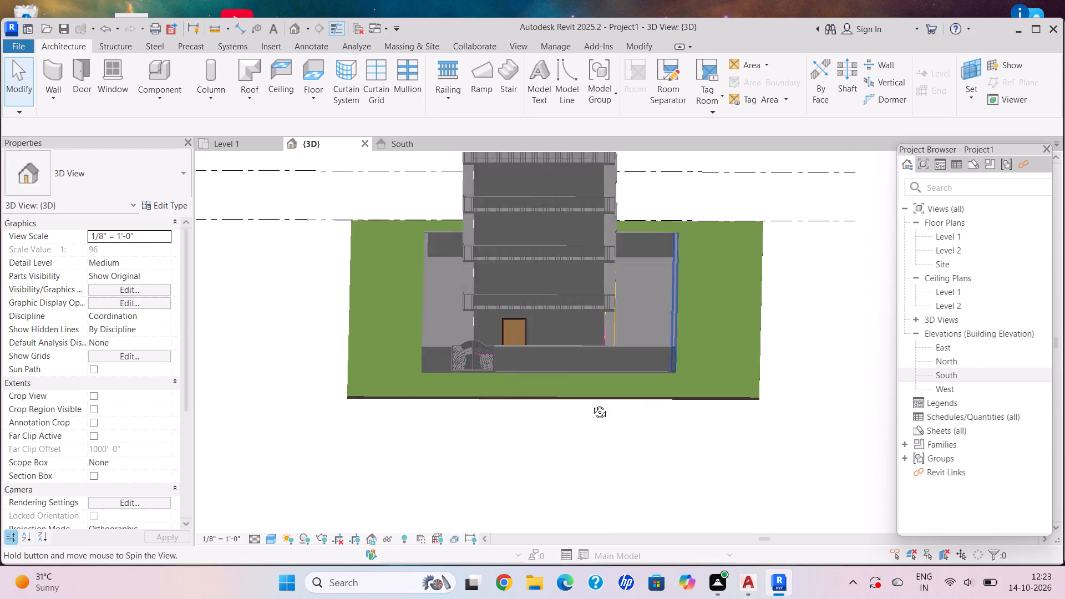
pyautogui.keyDown('shift'); pyautogui.moveTo(591, 404); pyautogui.dragTo(581, 409, button='middle'); pyautogui.keyUp('shift')
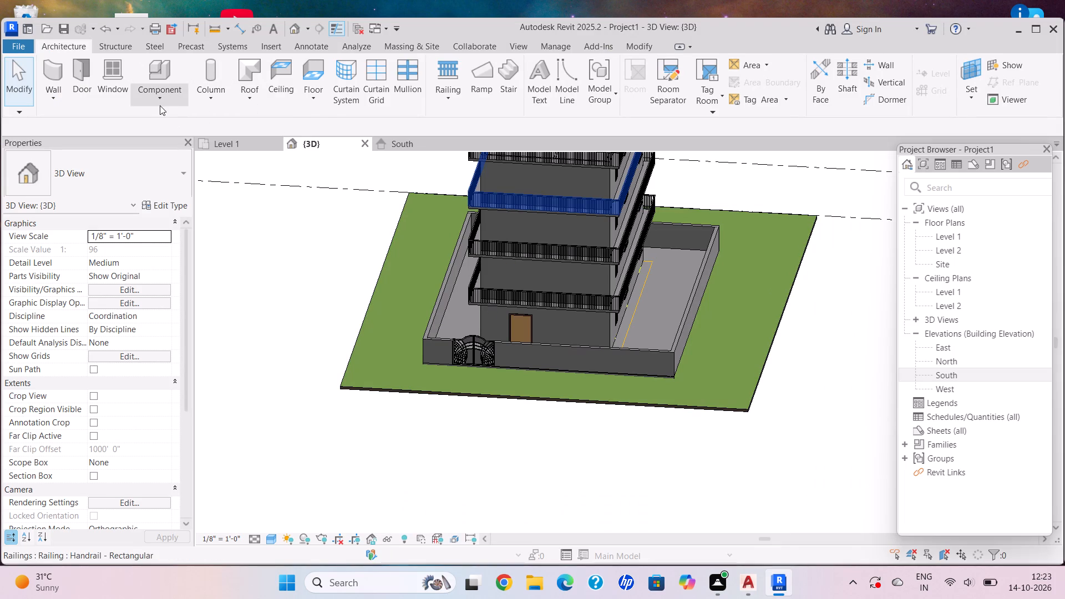
# Create an in-place model component in the Generic Models category, keeping the default name.
pyautogui.click(164, 95)
pyautogui.click(217, 154)
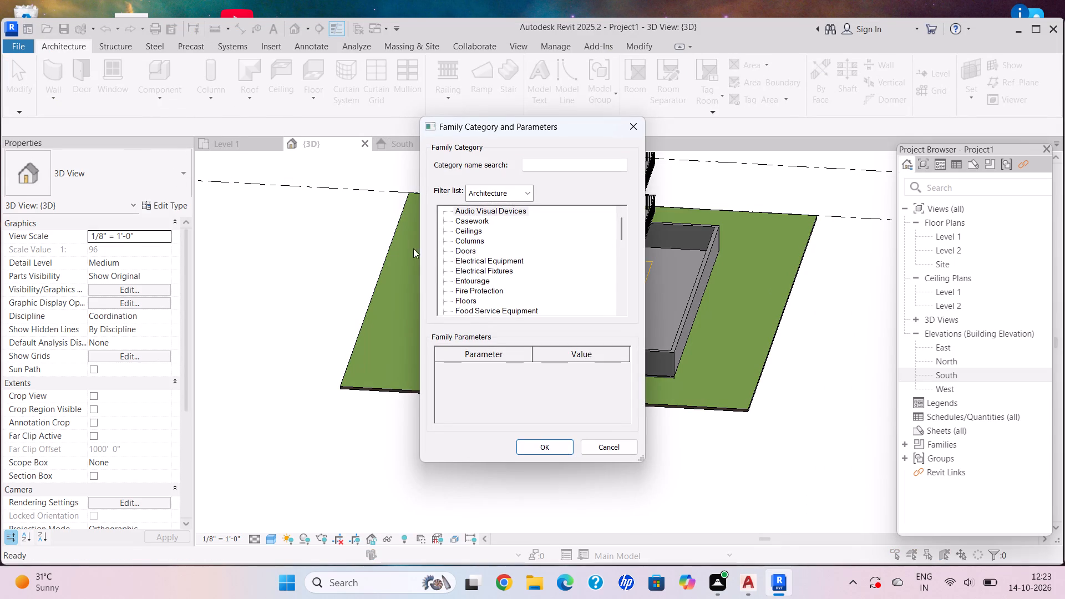
pyautogui.scroll(-4, 516, 295)
pyautogui.click(506, 300)
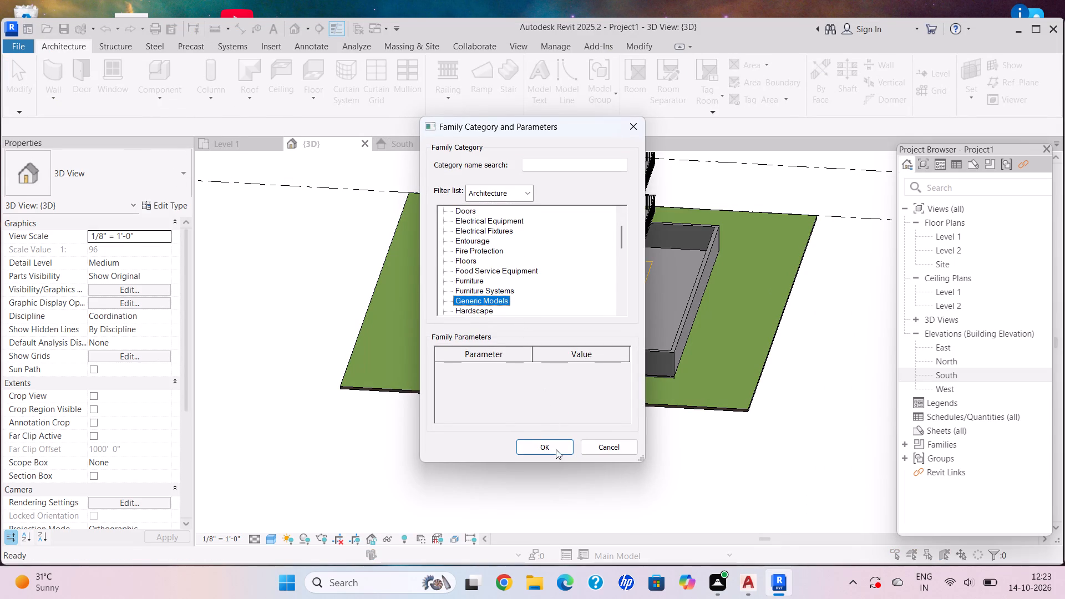
pyautogui.click(551, 454)
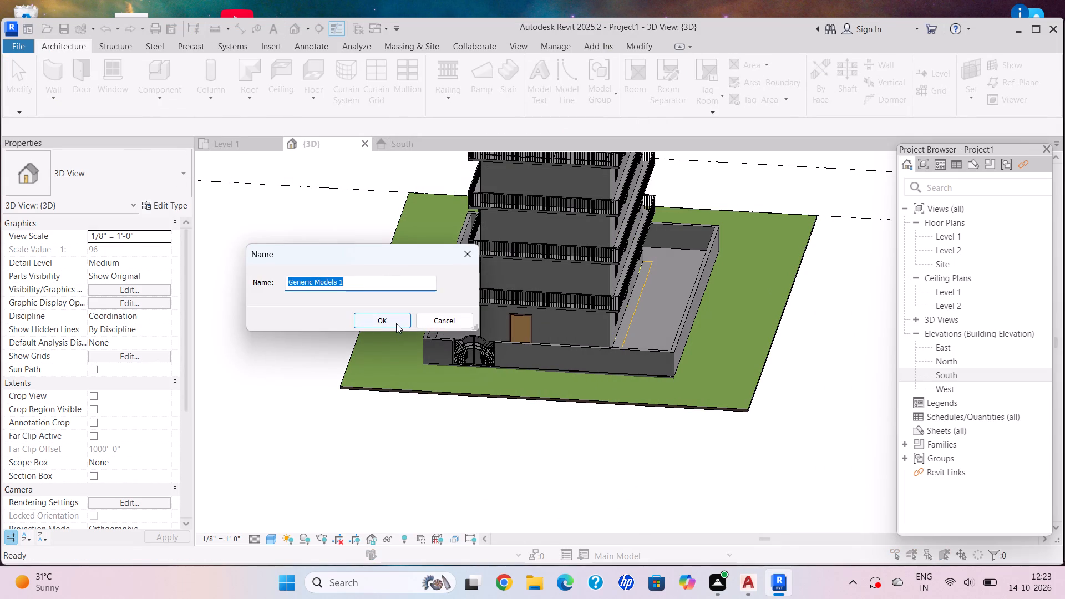
pyautogui.click(396, 323)
# Start a solid extrusion in the in-place model and pick the Grassland toposolid's top surface as its work plane.
pyautogui.click(60, 43)
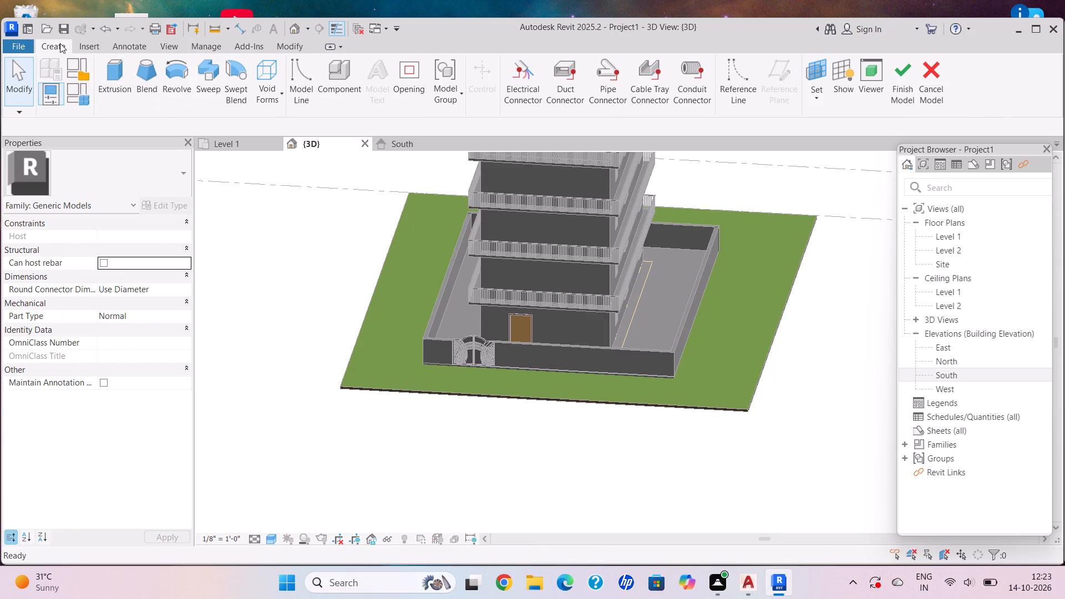
pyautogui.click(110, 82)
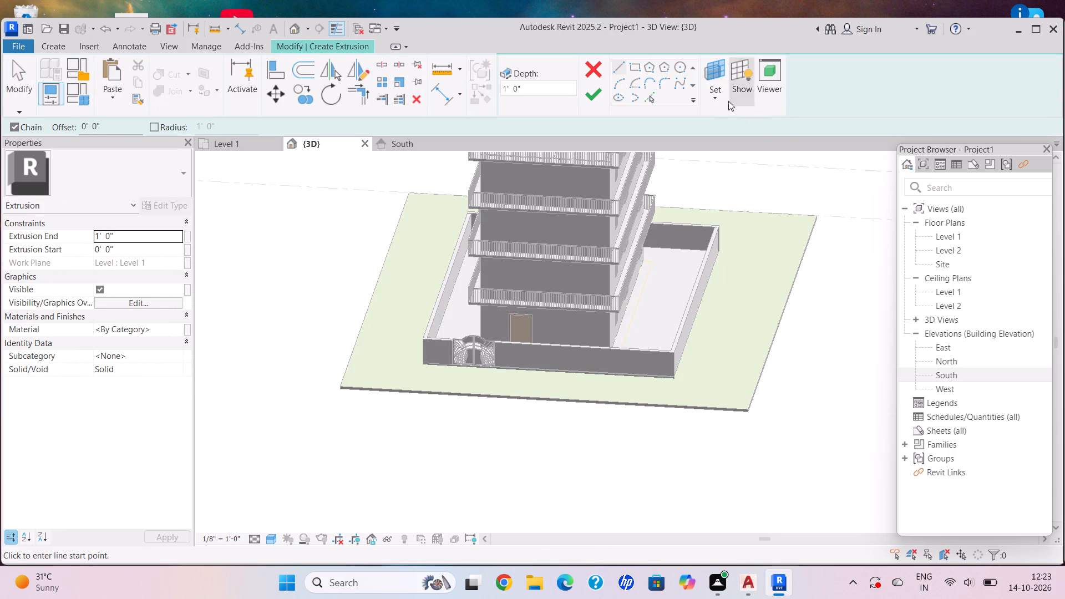
pyautogui.click(718, 100)
pyautogui.click(760, 148)
pyautogui.scroll(4, 734, 390)
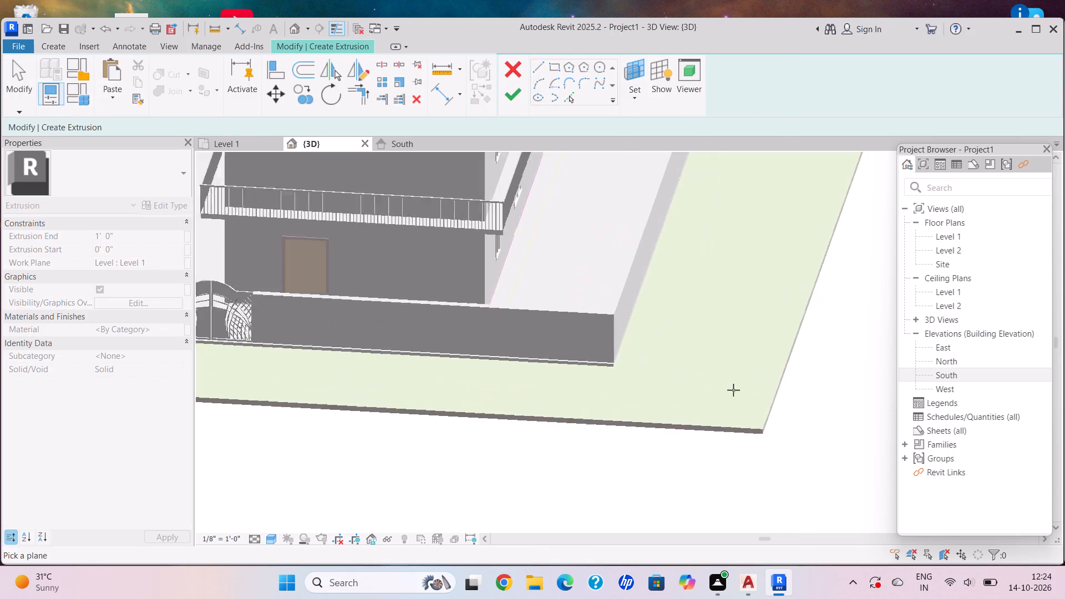
pyautogui.scroll(8, 733, 390)
pyautogui.click(784, 459)
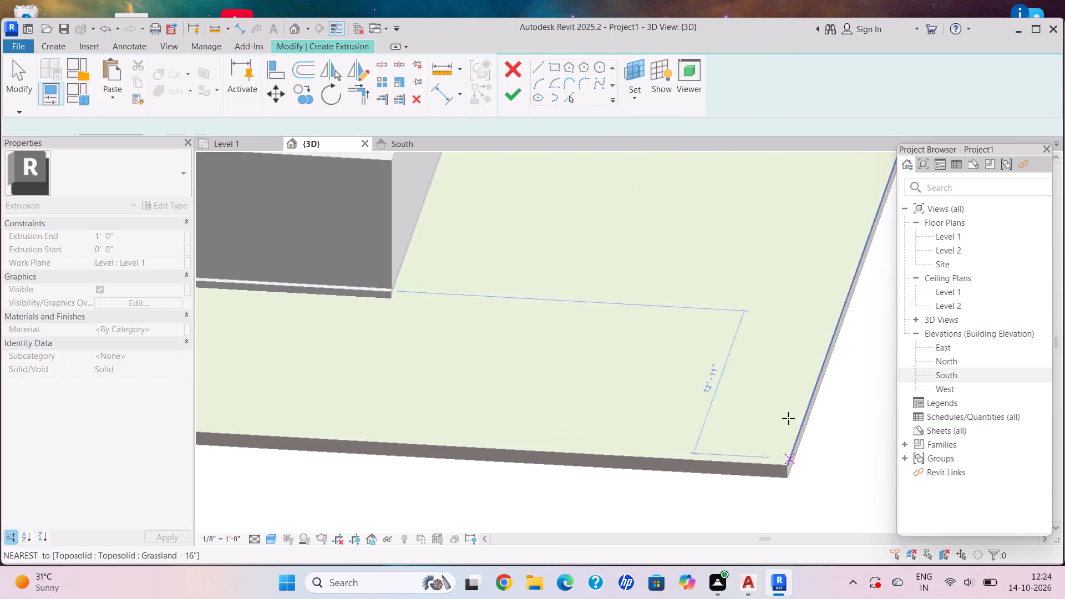
# Extrude a rectangle 1'-0" deep along the grass's full side edge, from its front corner to its rear edge.
pyautogui.click(632, 67)
pyautogui.scroll(5, 782, 484)
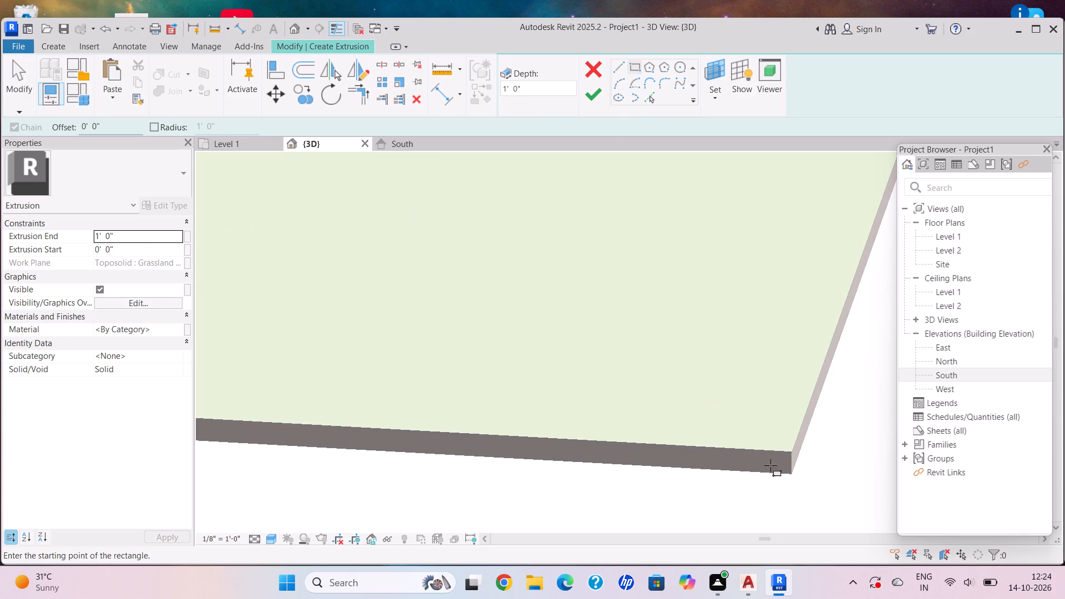
pyautogui.click(792, 446)
pyautogui.scroll(-5, 656, 259)
pyautogui.moveTo(629, 326); pyautogui.dragTo(613, 507, button='middle')
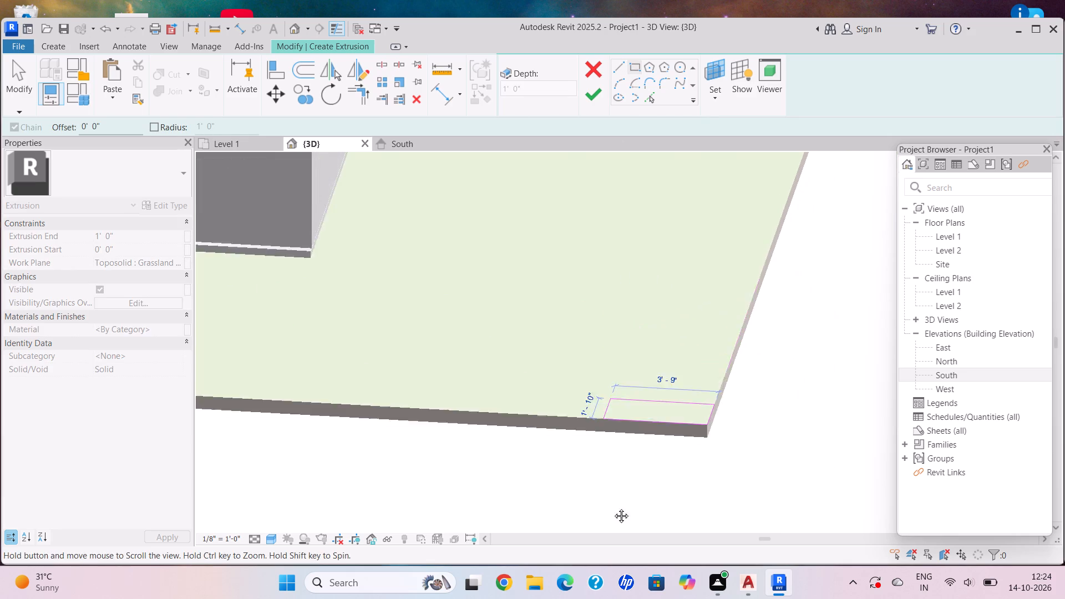
pyautogui.moveTo(613, 507); pyautogui.dragTo(618, 521, button='middle')
pyautogui.scroll(-3, 586, 298)
pyautogui.moveTo(595, 285); pyautogui.dragTo(590, 504, button='middle')
pyautogui.scroll(-5, 577, 290)
pyautogui.moveTo(583, 276); pyautogui.dragTo(539, 468, button='middle')
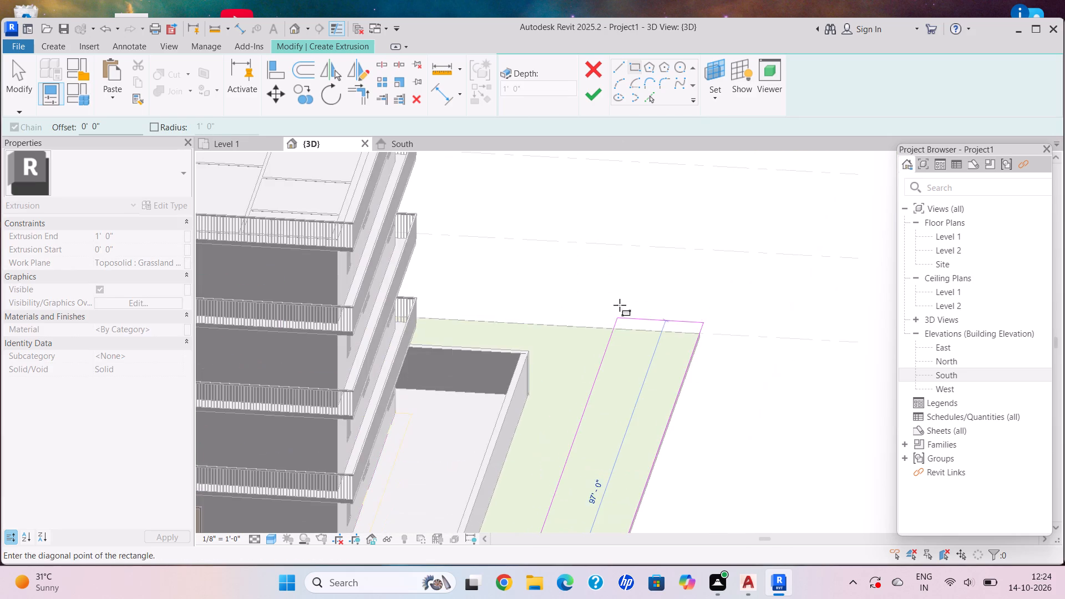
pyautogui.scroll(10, 600, 327)
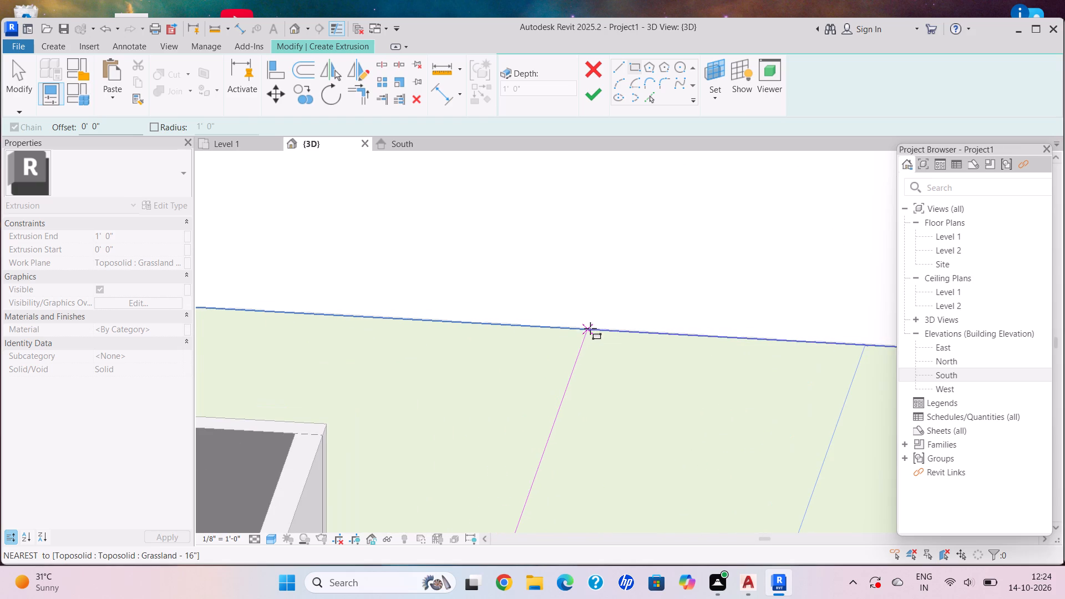
pyautogui.click(585, 329)
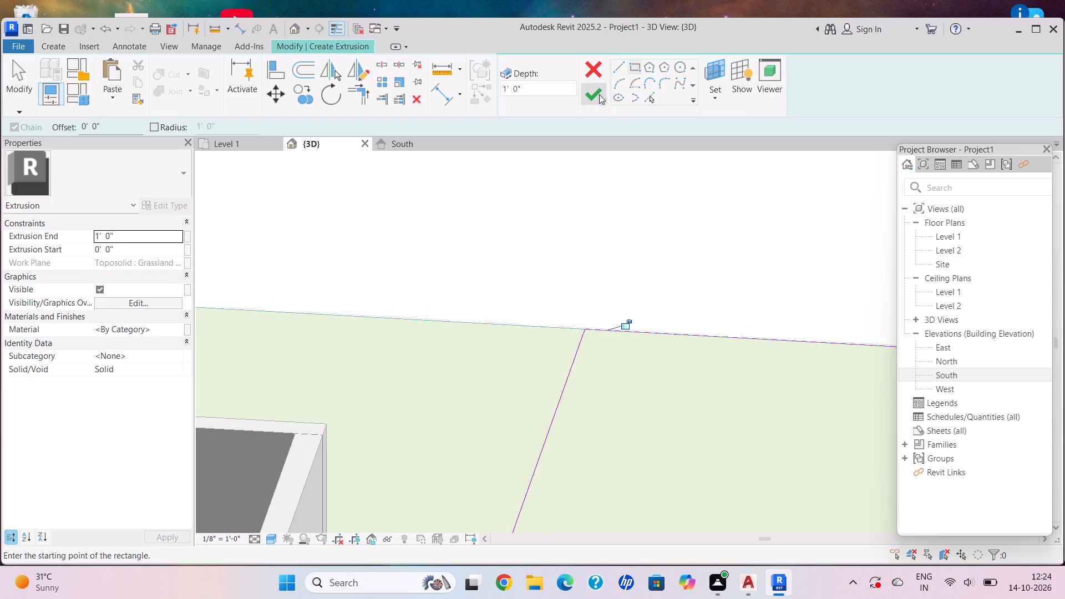
pyautogui.click(599, 94)
# Start a second solid extrusion in the in-place model and pick the Grassland toposolid's top surface as its work plane.
pyautogui.scroll(-9, 671, 393)
pyautogui.moveTo(667, 402); pyautogui.dragTo(687, 255, button='middle')
pyautogui.scroll(-3, 687, 308)
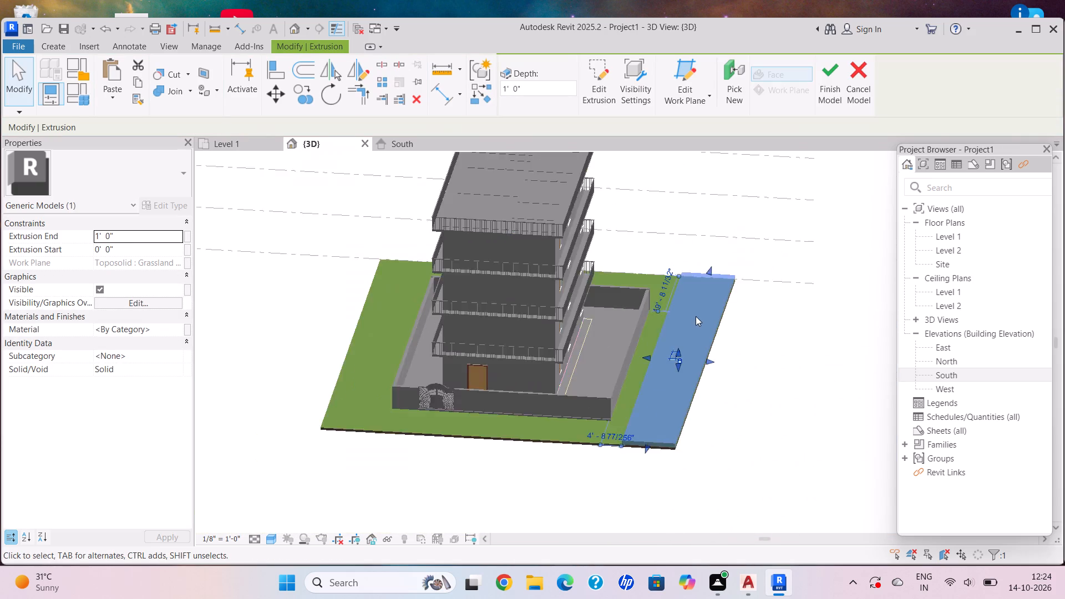
pyautogui.scroll(-8, 696, 316)
pyautogui.keyDown('shift'); pyautogui.moveTo(751, 319); pyautogui.dragTo(466, 384, button='middle'); pyautogui.keyUp('shift')
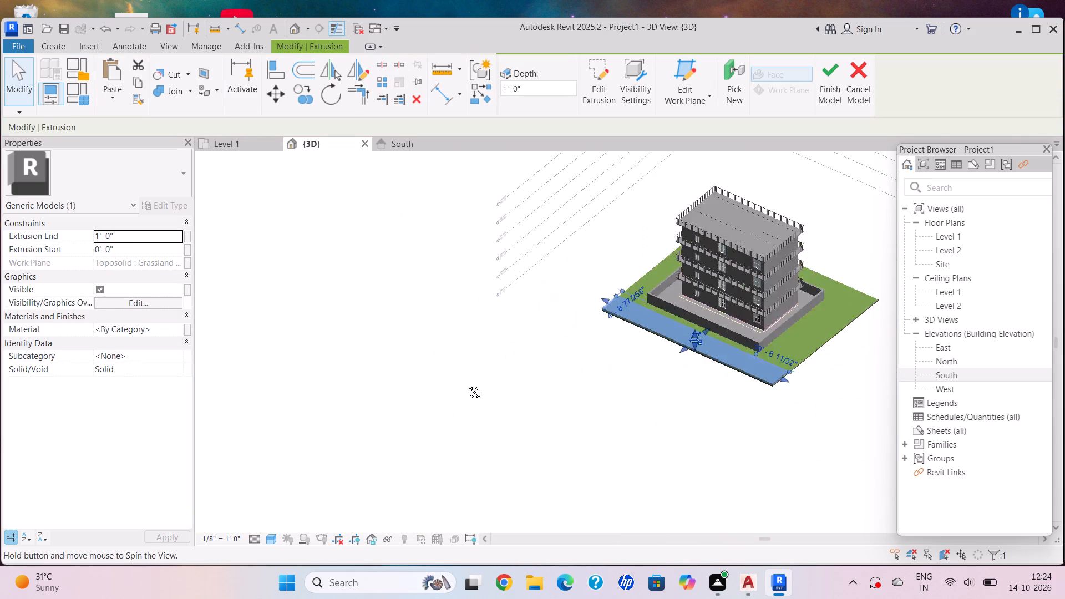
pyautogui.keyDown('shift'); pyautogui.moveTo(466, 384); pyautogui.dragTo(465, 384, button='middle'); pyautogui.keyUp('shift')
pyautogui.moveTo(607, 353); pyautogui.dragTo(411, 286, button='middle')
pyautogui.keyDown('shift'); pyautogui.moveTo(599, 291); pyautogui.dragTo(392, 265, button='middle'); pyautogui.keyUp('shift')
pyautogui.scroll(1, 429, 290)
pyautogui.moveTo(438, 293); pyautogui.dragTo(443, 295, button='middle')
pyautogui.click(56, 44)
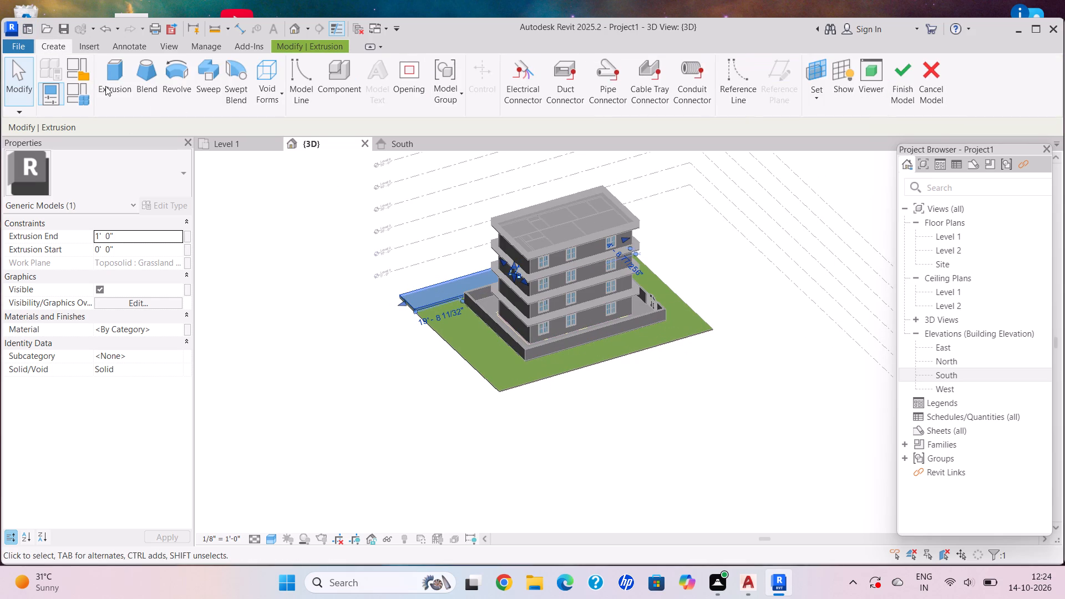
pyautogui.click(106, 87)
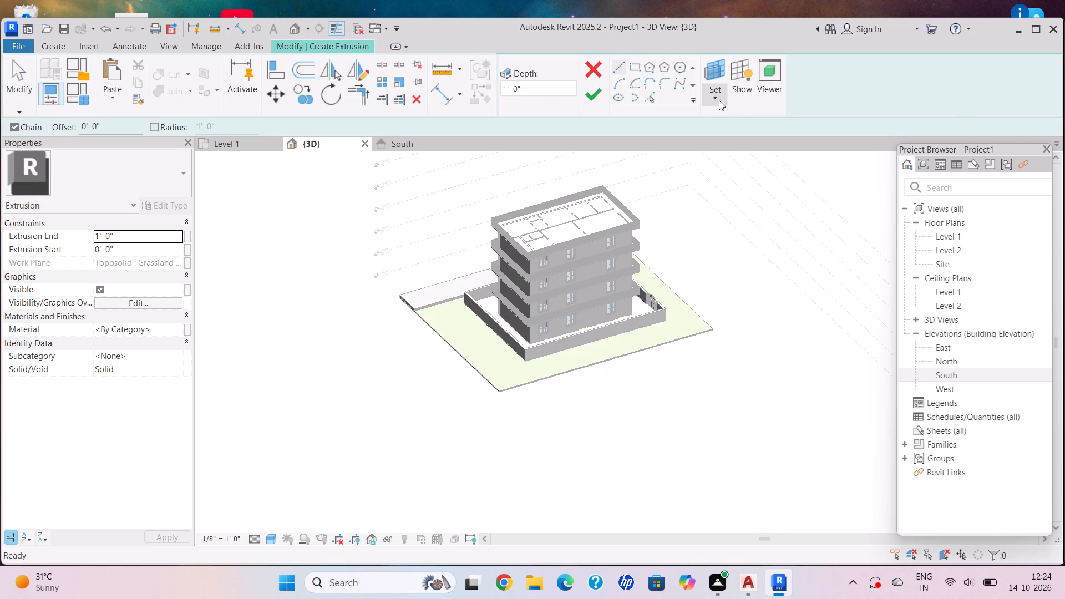
pyautogui.click(716, 100)
pyautogui.click(748, 146)
pyautogui.scroll(7, 437, 328)
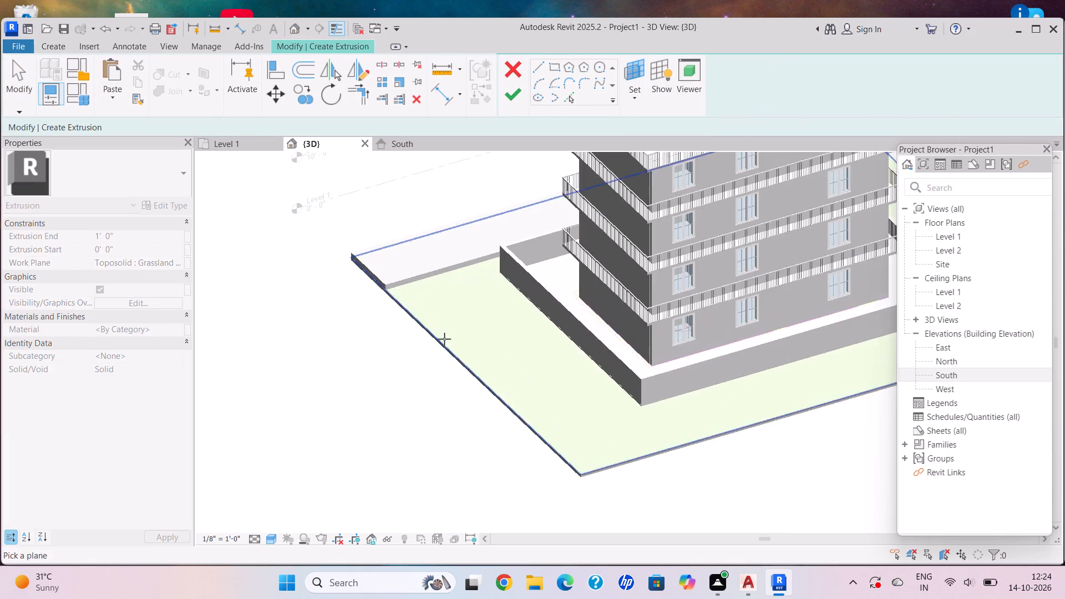
pyautogui.scroll(10, 444, 339)
pyautogui.click(488, 381)
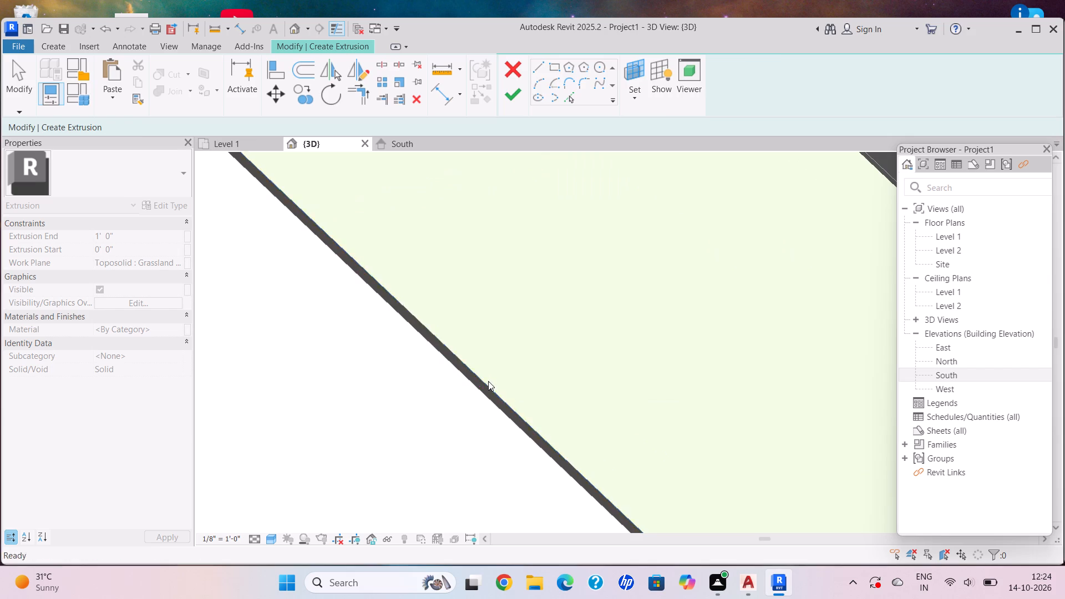
# Extrude a rectangle 1'-0" deep along the grass's rear edge, from the side strip's corner to the opposite side edge.
pyautogui.click(626, 65)
pyautogui.click(636, 68)
pyautogui.scroll(-3, 455, 287)
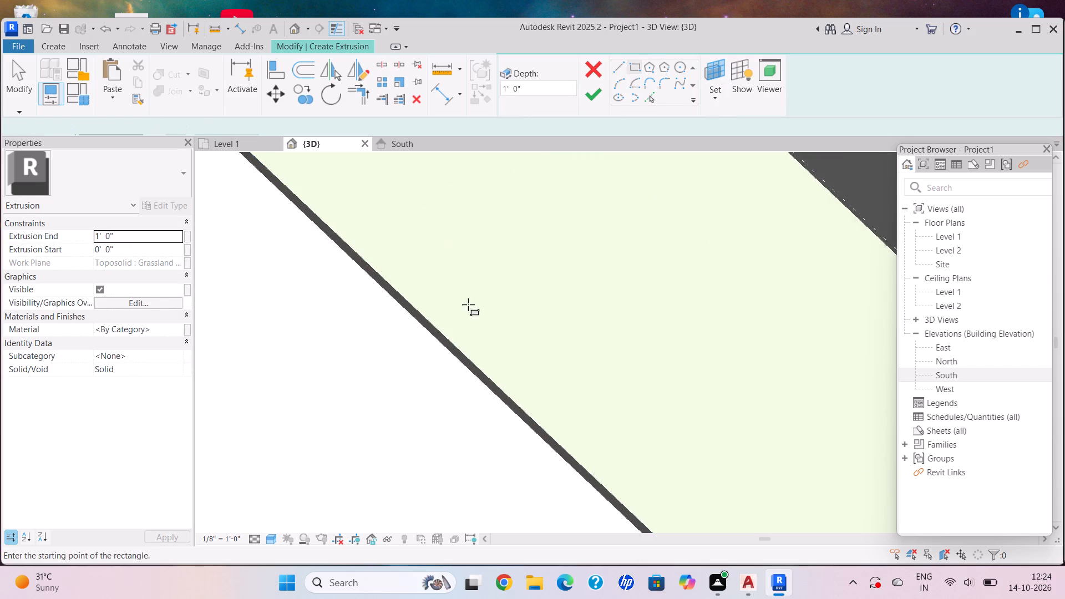
pyautogui.scroll(-5, 468, 304)
pyautogui.moveTo(500, 288); pyautogui.dragTo(617, 405, button='middle')
pyautogui.scroll(5, 505, 339)
pyautogui.scroll(4, 463, 325)
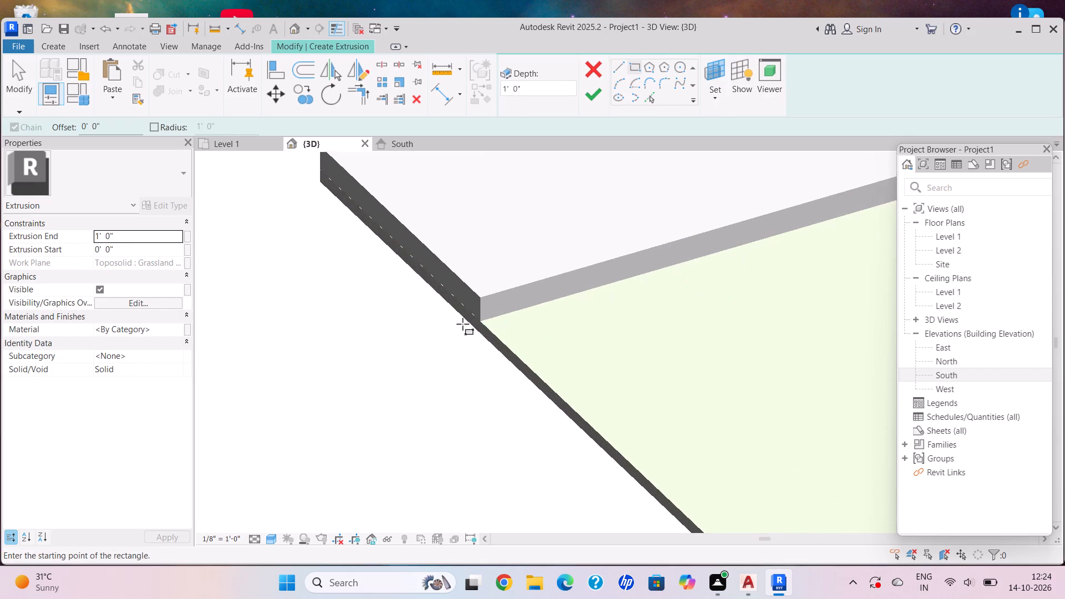
pyautogui.click(485, 322)
pyautogui.scroll(-3, 787, 428)
pyautogui.moveTo(778, 419); pyautogui.dragTo(713, 338, button='middle')
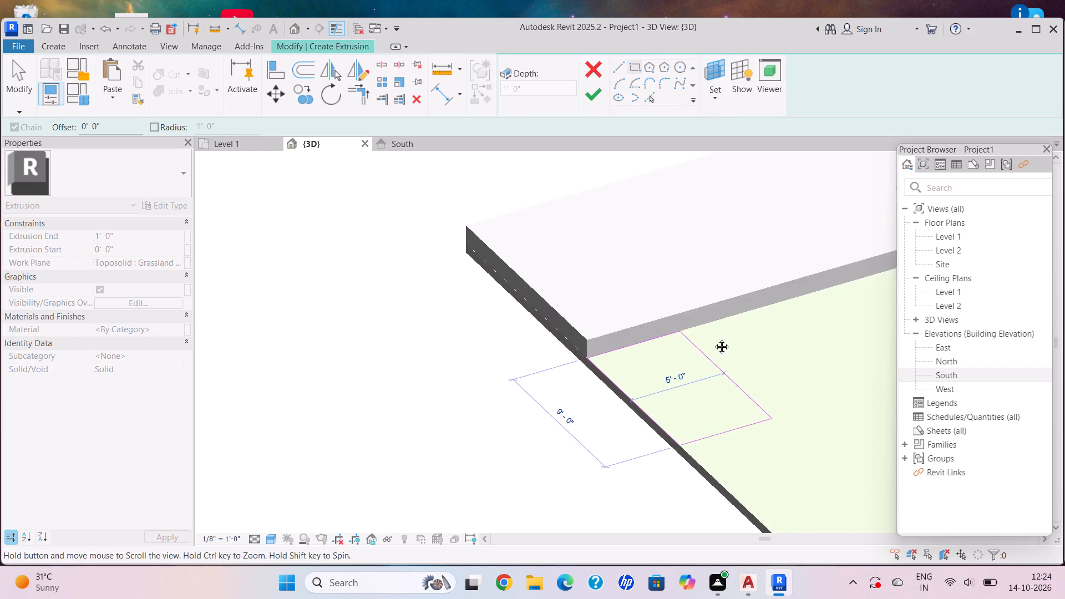
pyautogui.moveTo(713, 338); pyautogui.dragTo(609, 247, button='middle')
pyautogui.scroll(-1, 606, 245)
pyautogui.scroll(-3, 800, 410)
pyautogui.moveTo(799, 410); pyautogui.dragTo(547, 344, button='middle')
pyautogui.moveTo(693, 396); pyautogui.dragTo(651, 351, button='middle')
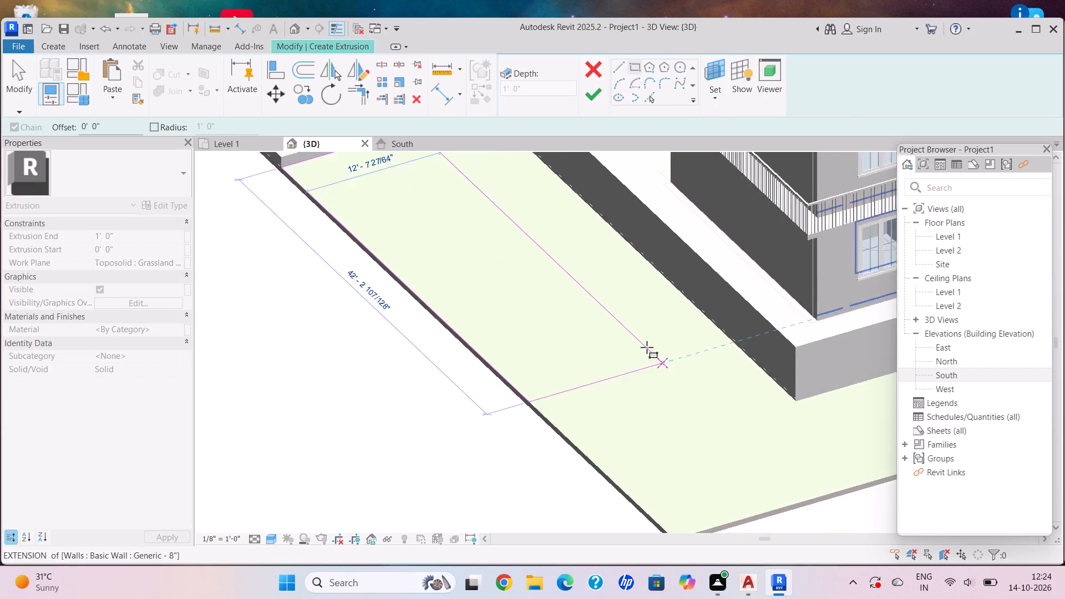
pyautogui.moveTo(692, 418); pyautogui.dragTo(686, 412, button='middle')
pyautogui.scroll(1, 758, 489)
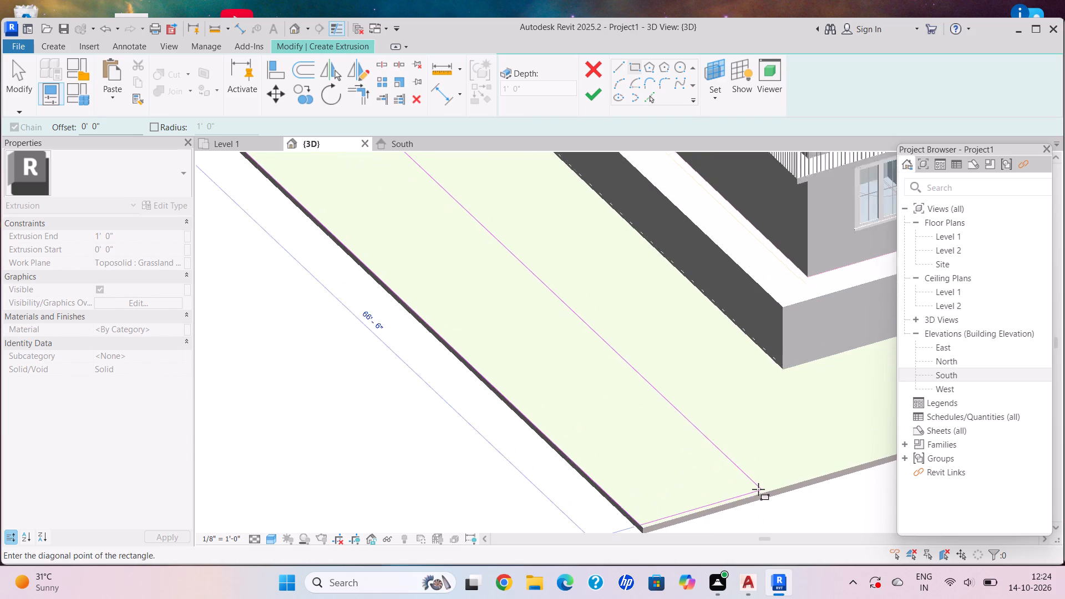
pyautogui.scroll(1, 758, 489)
pyautogui.click(795, 480)
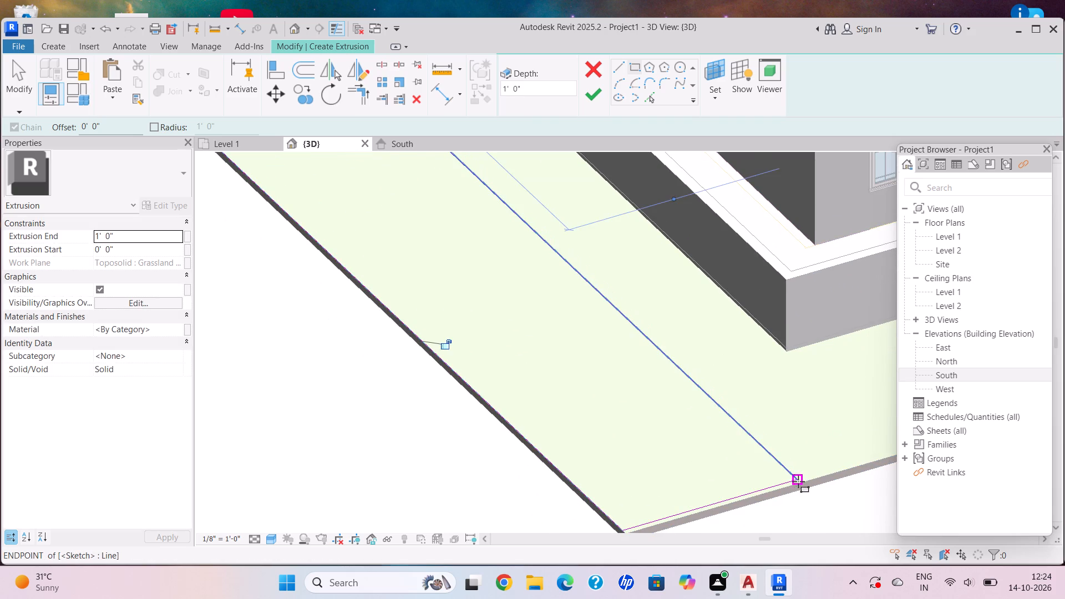
pyautogui.scroll(5, 799, 481)
pyautogui.click(580, 94)
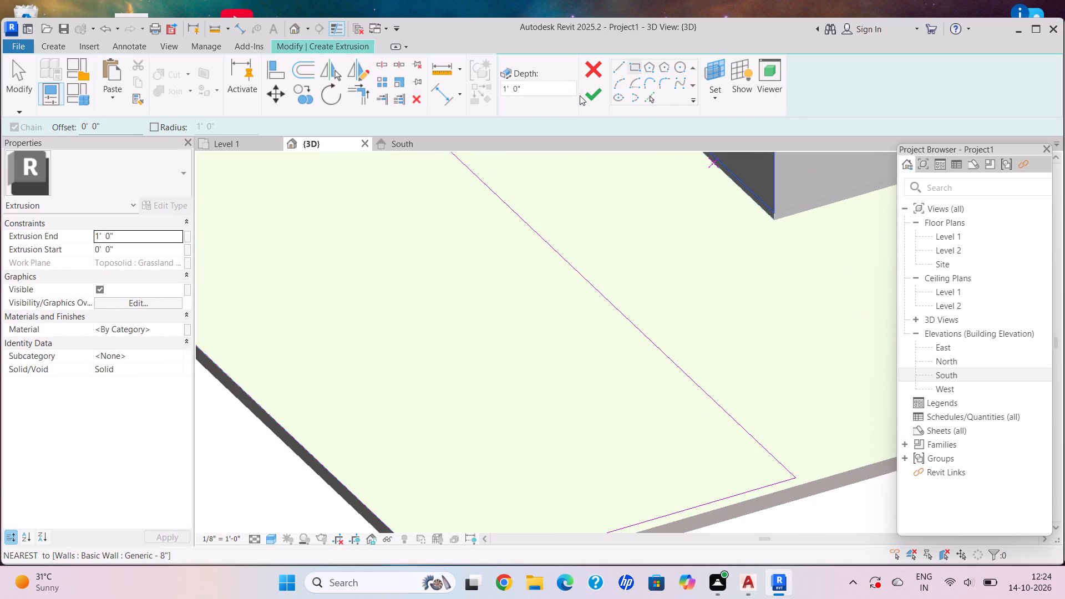
pyautogui.click(602, 70)
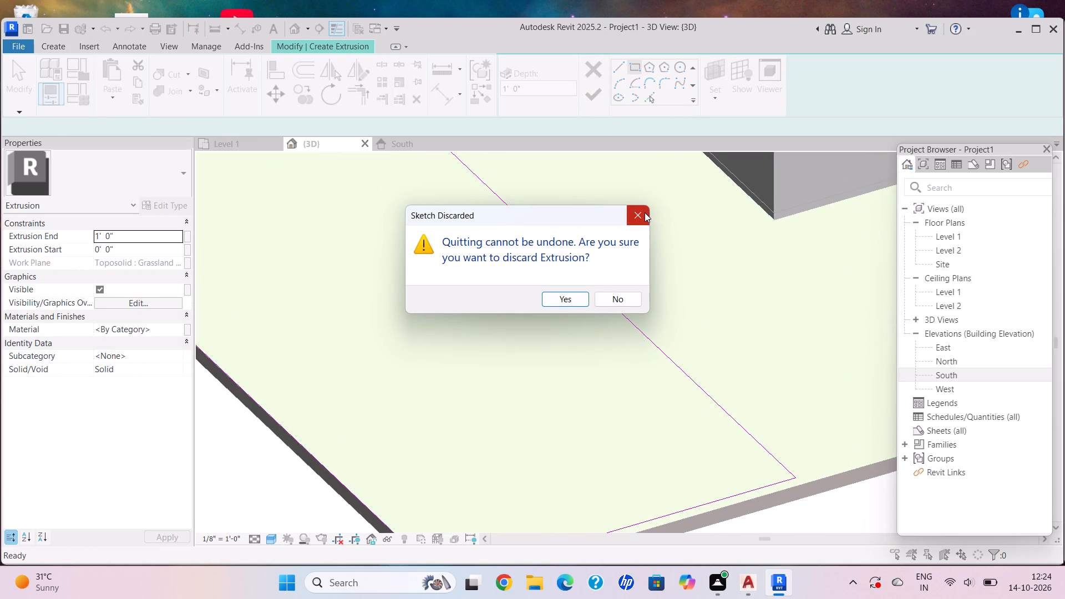
pyautogui.click(645, 212)
pyautogui.click(594, 99)
# Stretch the rear strip's end face outward until it is flush with the grass's side edge.
pyautogui.scroll(-6, 555, 298)
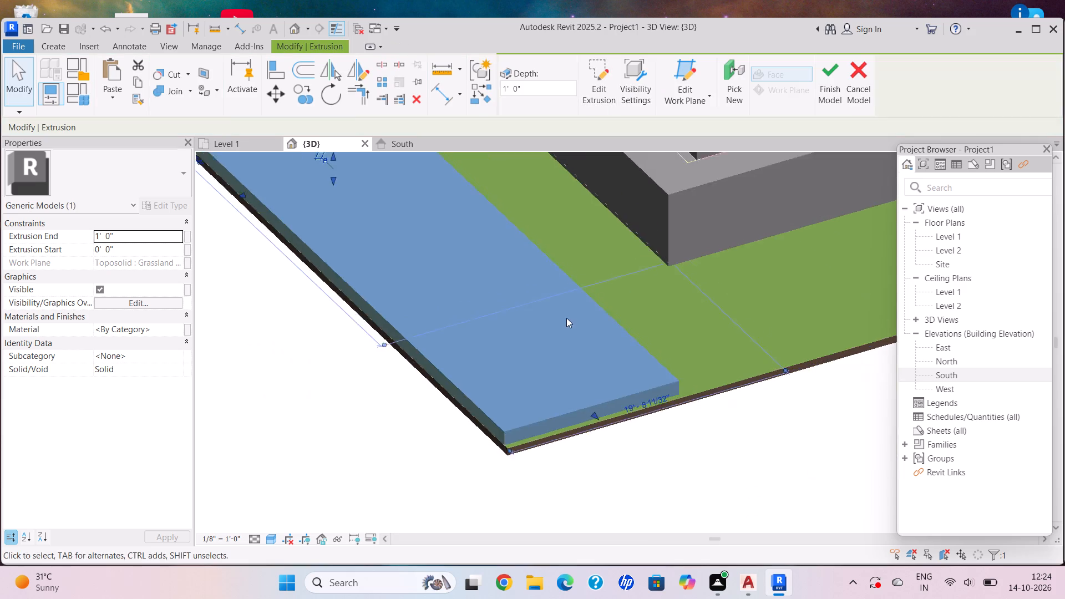
pyautogui.scroll(-3, 566, 318)
pyautogui.scroll(12, 554, 407)
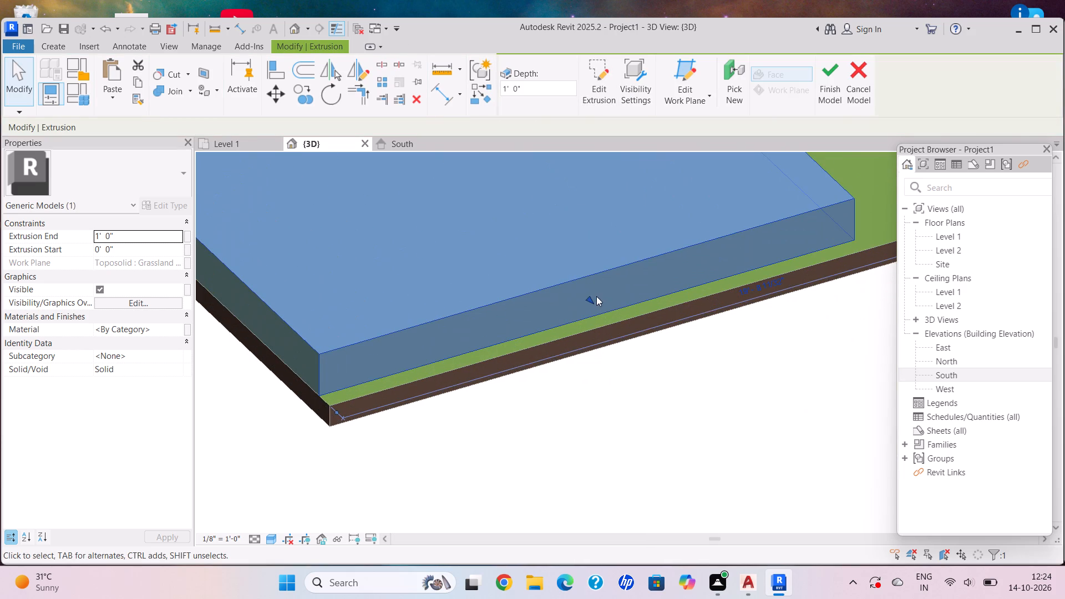
pyautogui.moveTo(589, 296); pyautogui.dragTo(603, 311)
pyautogui.click(596, 300)
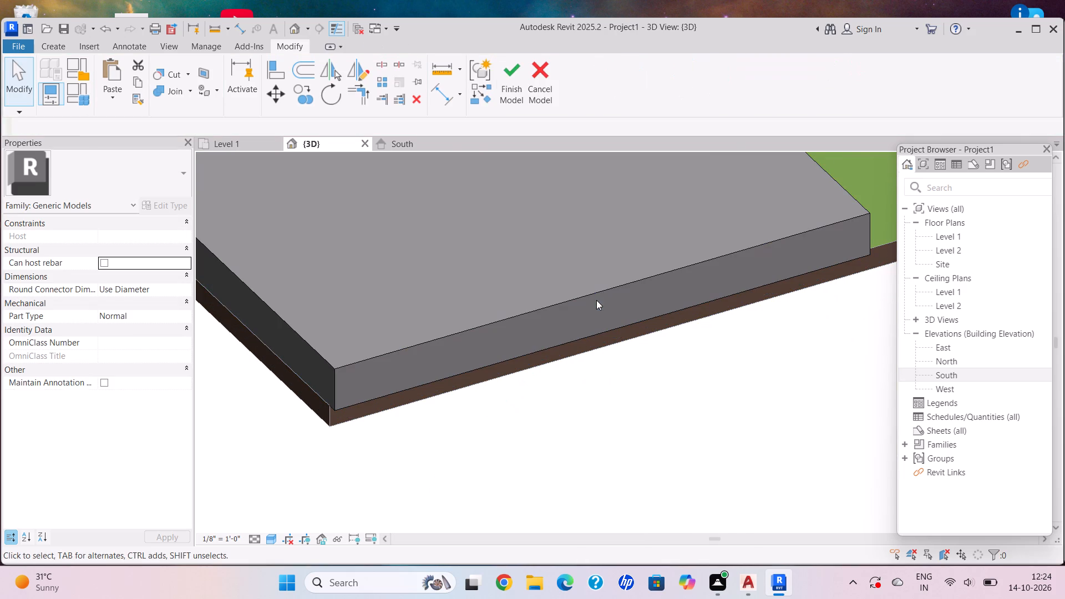
pyautogui.scroll(-6, 568, 335)
pyautogui.keyDown('shift'); pyautogui.moveTo(571, 338); pyautogui.dragTo(589, 350, button='middle'); pyautogui.keyUp('shift')
pyautogui.click(831, 369)
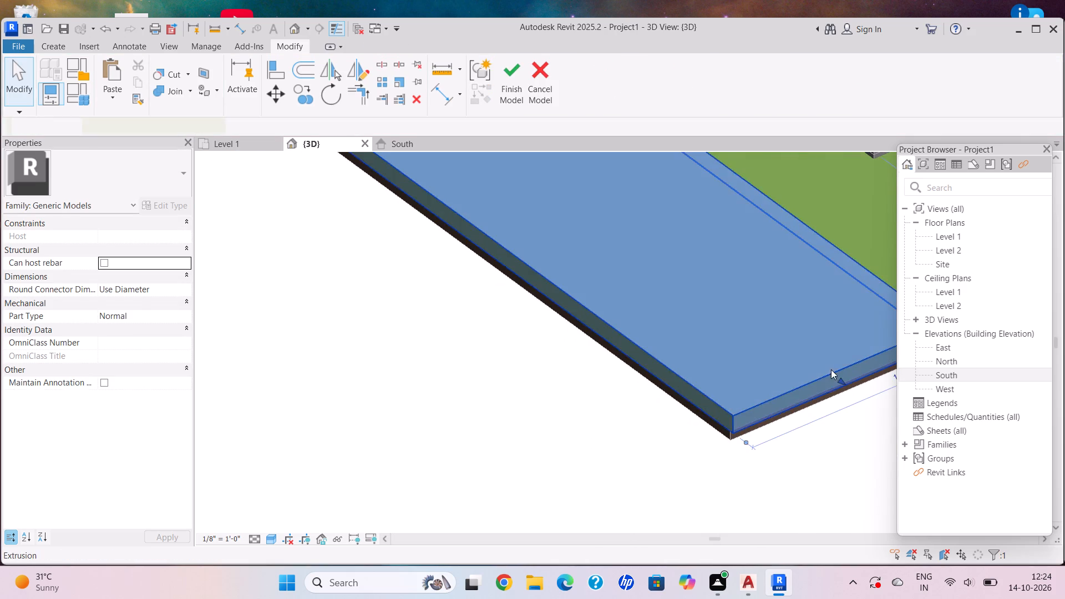
pyautogui.scroll(6, 846, 392)
pyautogui.moveTo(829, 364); pyautogui.dragTo(820, 354)
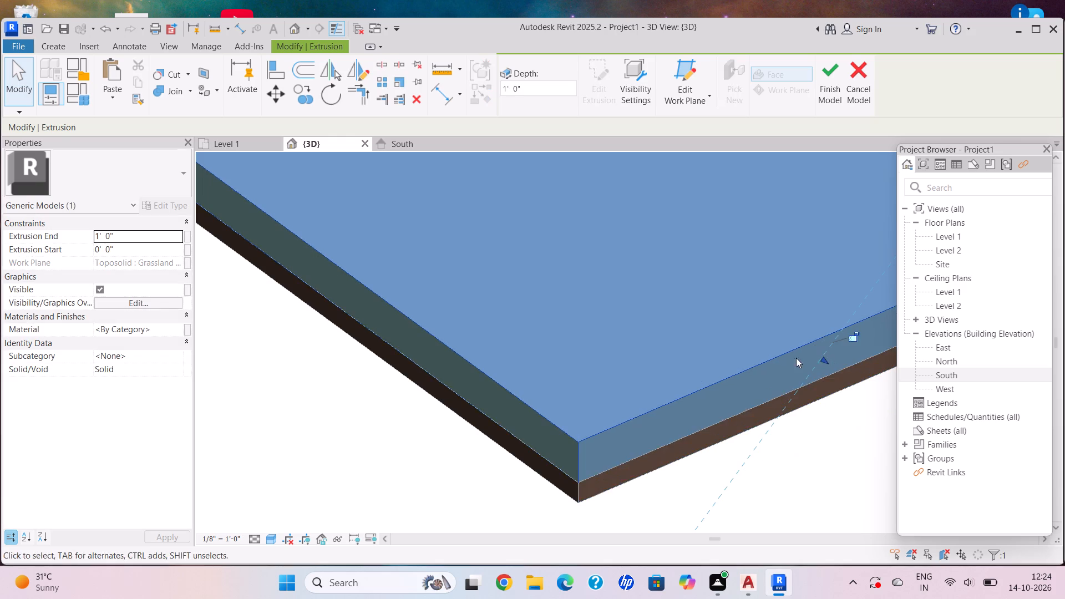
# Adjust the rear strip's extrusion height by moving its top face downward.
pyautogui.scroll(-15, 710, 384)
pyautogui.keyDown('shift'); pyautogui.scroll(1, 567, 295); pyautogui.keyUp('shift')
pyautogui.keyDown('shift'); pyautogui.moveTo(567, 295); pyautogui.dragTo(621, 296, button='middle'); pyautogui.keyUp('shift')
pyautogui.keyDown('shift'); pyautogui.moveTo(627, 296); pyautogui.dragTo(718, 212, button='middle'); pyautogui.keyUp('shift')
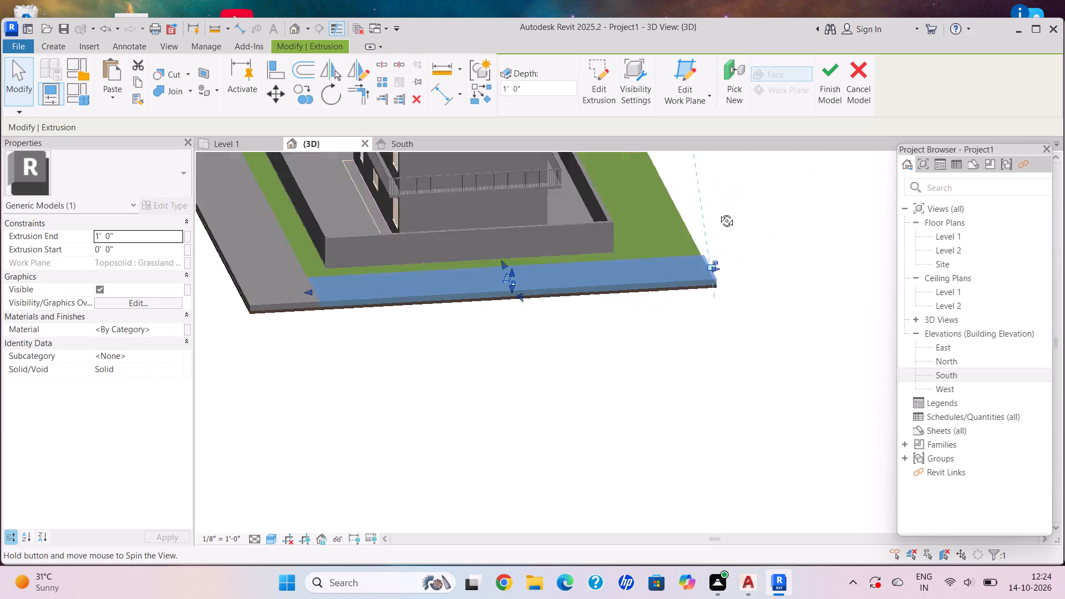
pyautogui.keyDown('shift'); pyautogui.moveTo(718, 212); pyautogui.dragTo(723, 209, button='middle'); pyautogui.keyUp('shift')
pyautogui.scroll(4, 530, 281)
pyautogui.press('Escape')
pyautogui.scroll(5, 506, 307)
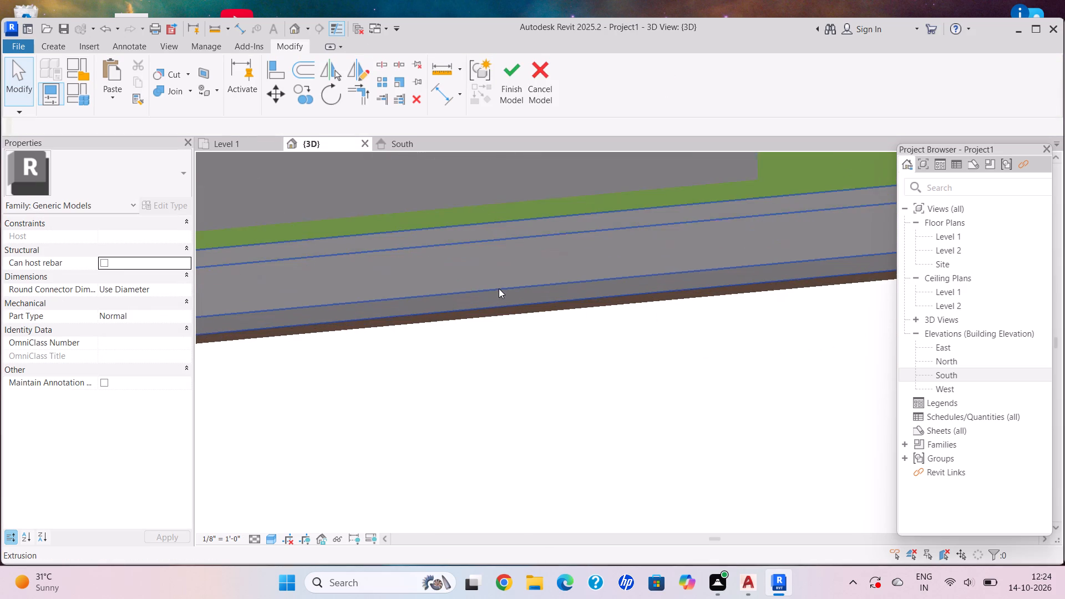
pyautogui.click(497, 287)
pyautogui.scroll(5, 497, 287)
pyautogui.moveTo(493, 208); pyautogui.dragTo(494, 244)
pyautogui.scroll(-11, 466, 362)
pyautogui.press('Escape')
pyautogui.keyDown('shift'); pyautogui.moveTo(388, 360); pyautogui.dragTo(615, 372, button='middle'); pyautogui.keyUp('shift')
pyautogui.keyDown('shift'); pyautogui.middleClick(615, 372); pyautogui.keyUp('shift')
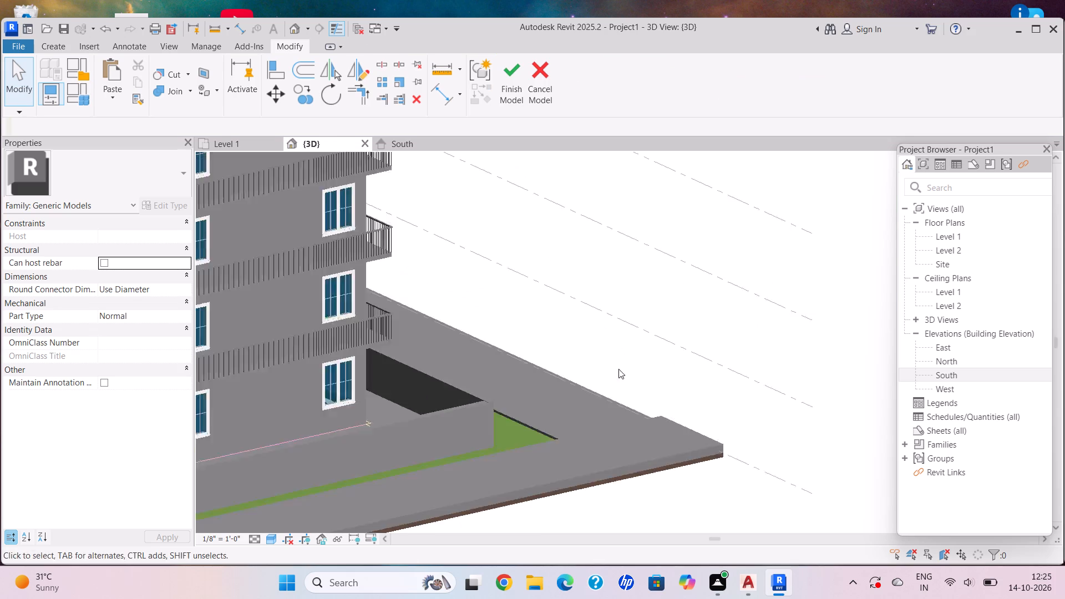
pyautogui.moveTo(575, 357); pyautogui.dragTo(684, 280, button='middle')
pyautogui.click(555, 433)
pyautogui.scroll(7, 466, 454)
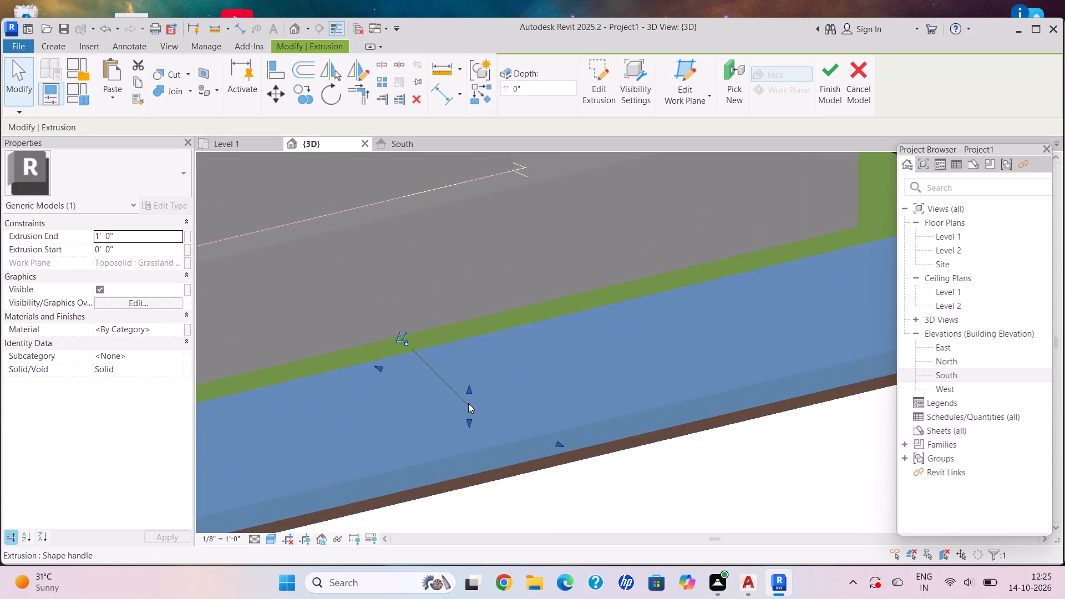
pyautogui.scroll(4, 468, 400)
pyautogui.scroll(-1, 504, 430)
pyautogui.moveTo(503, 429); pyautogui.dragTo(502, 283, button='middle')
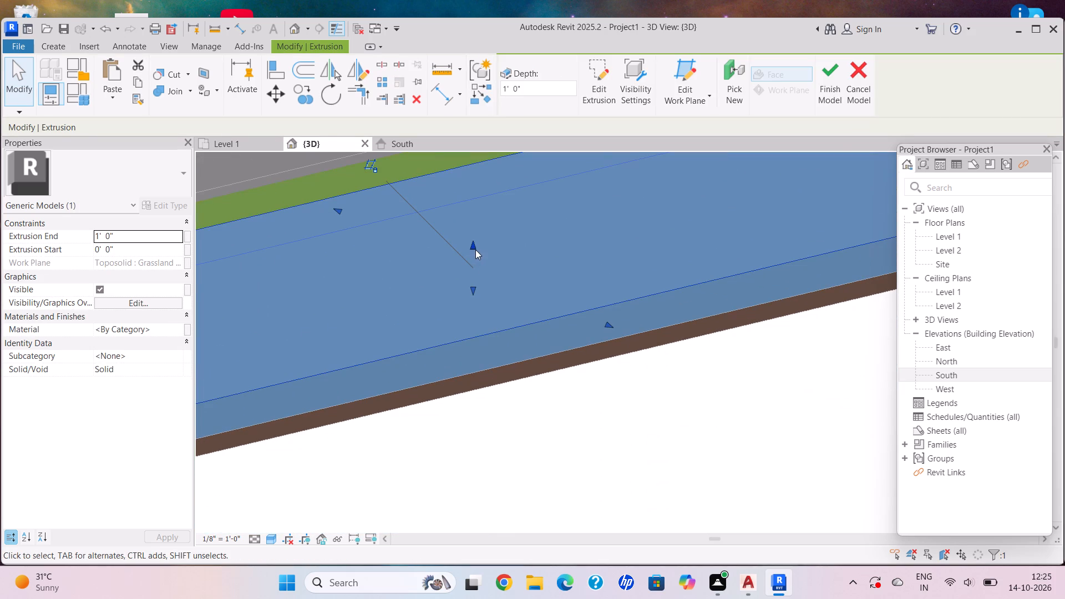
pyautogui.moveTo(470, 246); pyautogui.dragTo(473, 267)
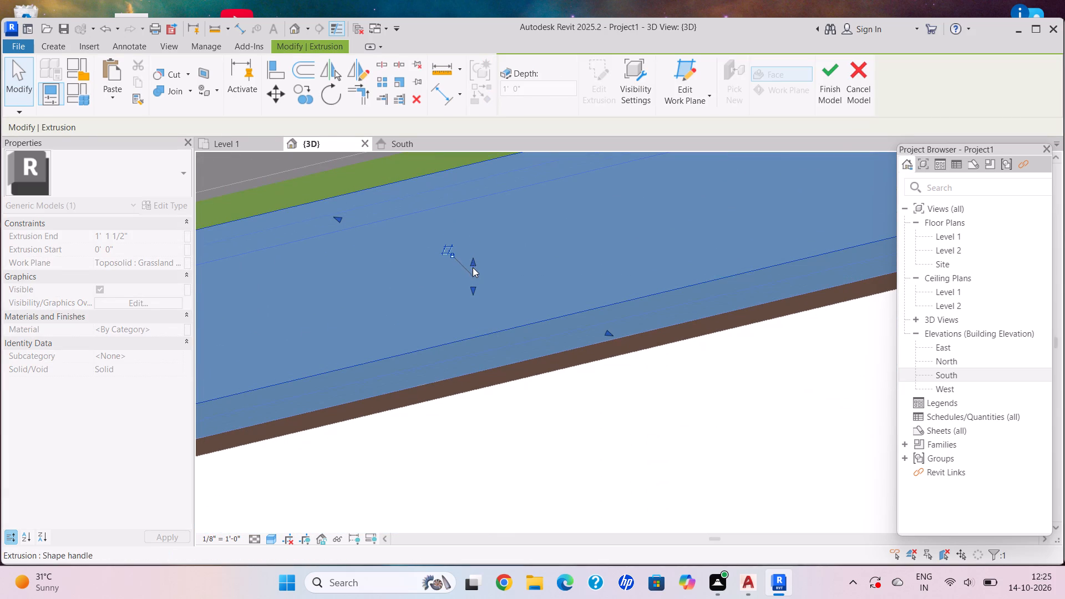
pyautogui.scroll(-6, 470, 309)
pyautogui.press('Escape')
# Finish the in-place model and dismiss the save reminder without saving the project.
pyautogui.scroll(-1, 503, 378)
pyautogui.moveTo(488, 372); pyautogui.dragTo(473, 293, button='middle')
pyautogui.moveTo(438, 259); pyautogui.dragTo(440, 372, button='middle')
pyautogui.click(518, 78)
pyautogui.scroll(-6, 477, 258)
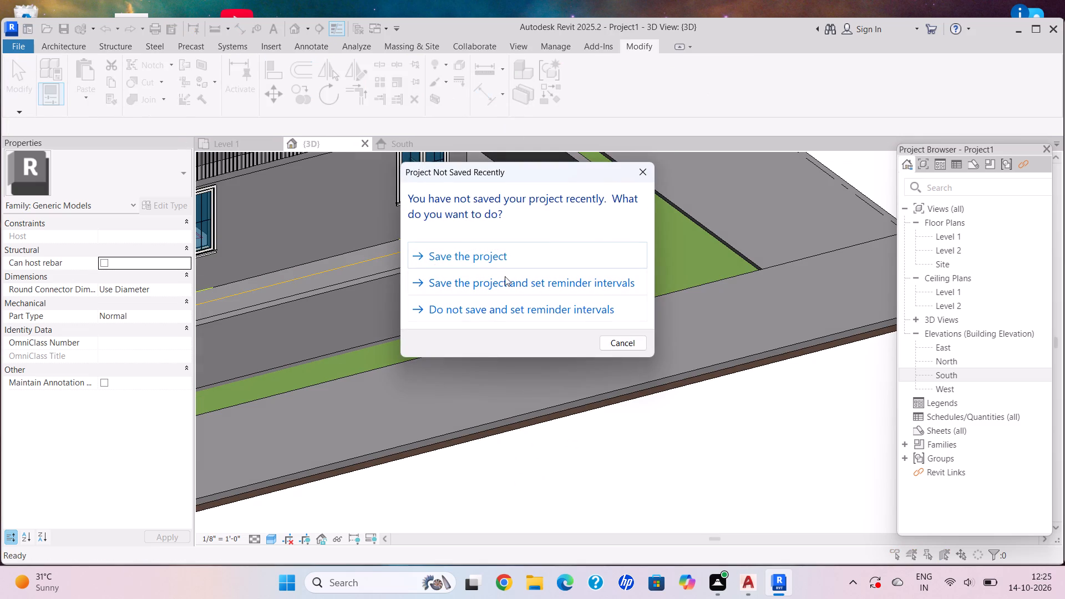
pyautogui.click(643, 171)
pyautogui.press('Escape')
# Delete the building's ground-floor front wall that holds the entrance door.
pyautogui.scroll(-3, 483, 339)
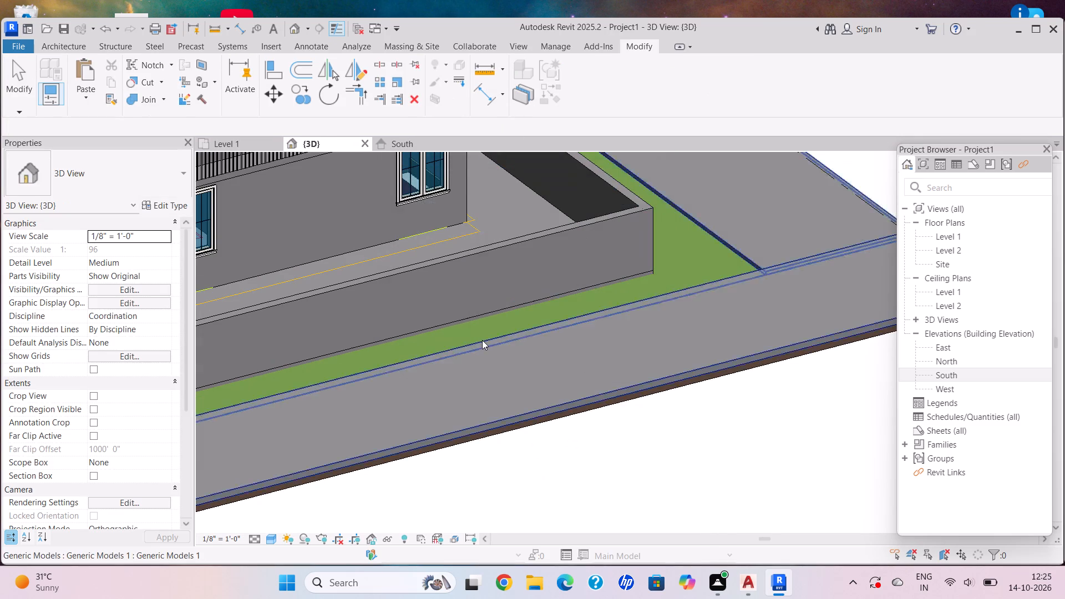
pyautogui.scroll(-3, 482, 340)
pyautogui.keyDown('shift'); pyautogui.moveTo(479, 340); pyautogui.dragTo(629, 356, button='middle'); pyautogui.keyUp('shift')
pyautogui.scroll(4, 639, 394)
pyautogui.keyDown('shift'); pyautogui.moveTo(628, 364); pyautogui.dragTo(603, 349, button='middle'); pyautogui.keyUp('shift')
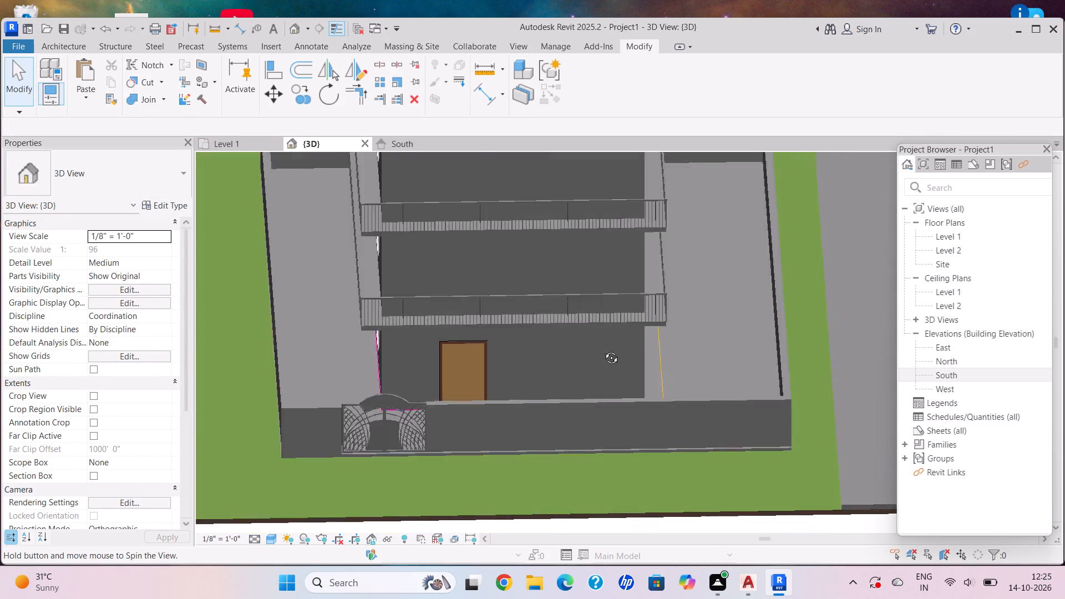
pyautogui.keyDown('shift'); pyautogui.moveTo(603, 349); pyautogui.dragTo(590, 381, button='middle'); pyautogui.keyUp('shift')
pyautogui.moveTo(537, 400); pyautogui.dragTo(557, 235, button='middle')
pyautogui.keyDown('shift'); pyautogui.moveTo(535, 289); pyautogui.dragTo(537, 332, button='middle'); pyautogui.keyUp('shift')
pyautogui.keyDown('shift'); pyautogui.moveTo(542, 348); pyautogui.dragTo(546, 357, button='middle'); pyautogui.keyUp('shift')
pyautogui.scroll(4, 572, 415)
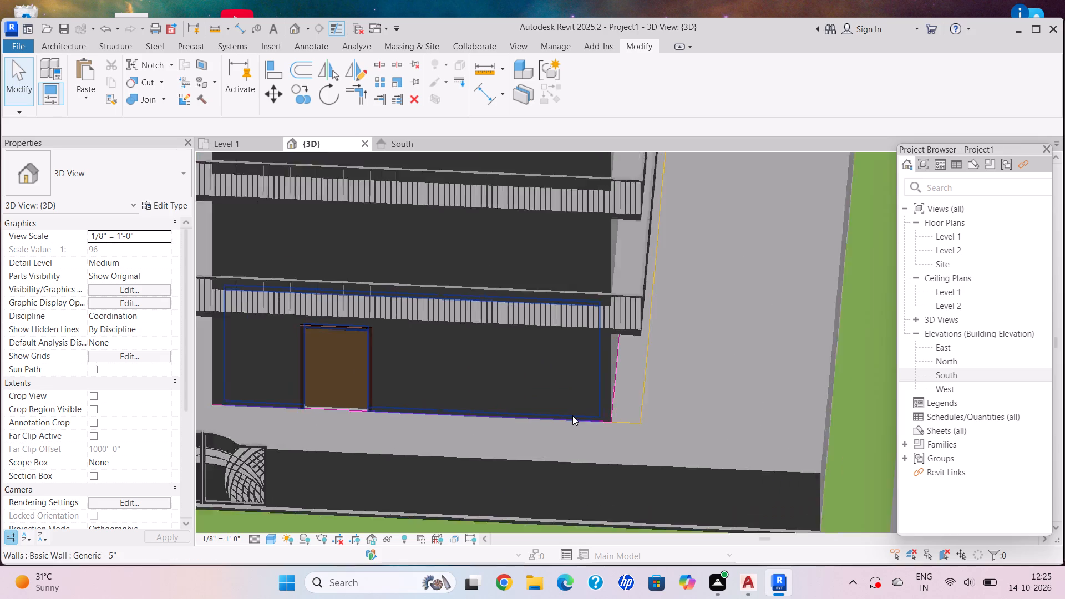
pyautogui.scroll(1, 572, 415)
pyautogui.click(579, 418)
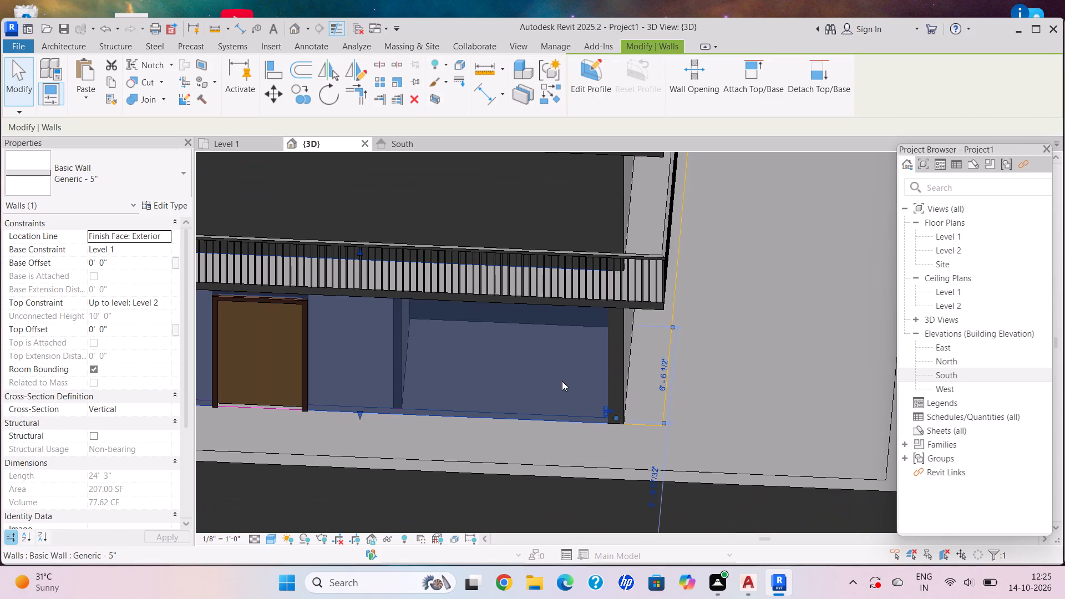
pyautogui.press('Delete')
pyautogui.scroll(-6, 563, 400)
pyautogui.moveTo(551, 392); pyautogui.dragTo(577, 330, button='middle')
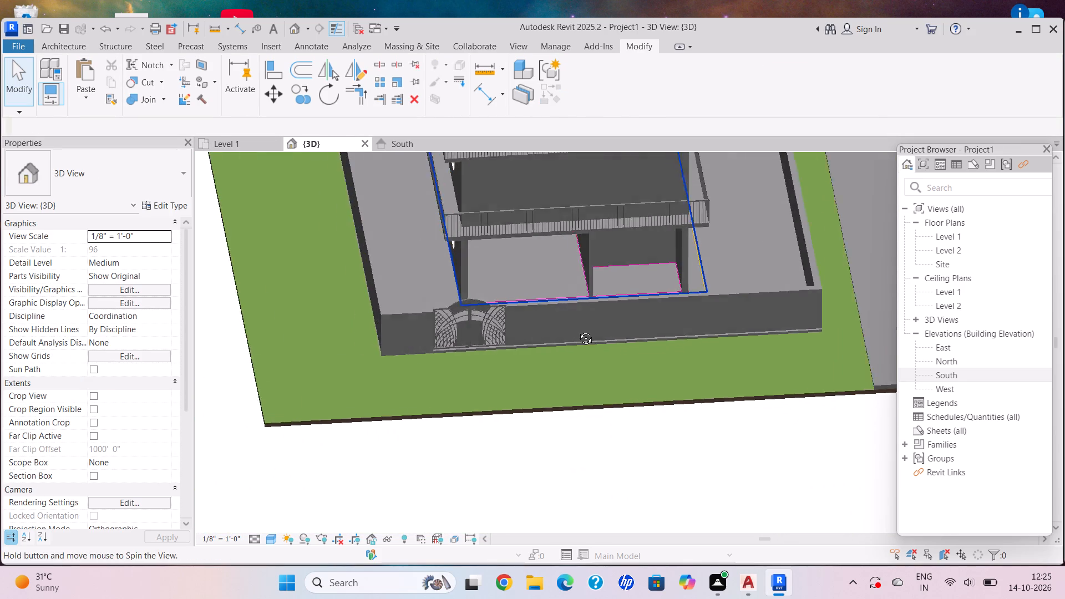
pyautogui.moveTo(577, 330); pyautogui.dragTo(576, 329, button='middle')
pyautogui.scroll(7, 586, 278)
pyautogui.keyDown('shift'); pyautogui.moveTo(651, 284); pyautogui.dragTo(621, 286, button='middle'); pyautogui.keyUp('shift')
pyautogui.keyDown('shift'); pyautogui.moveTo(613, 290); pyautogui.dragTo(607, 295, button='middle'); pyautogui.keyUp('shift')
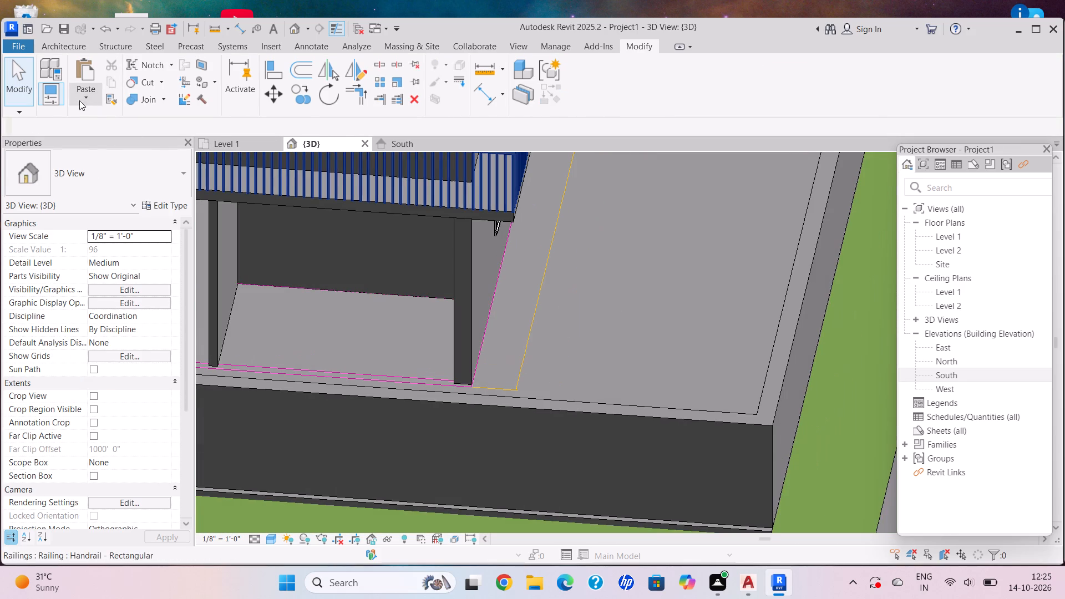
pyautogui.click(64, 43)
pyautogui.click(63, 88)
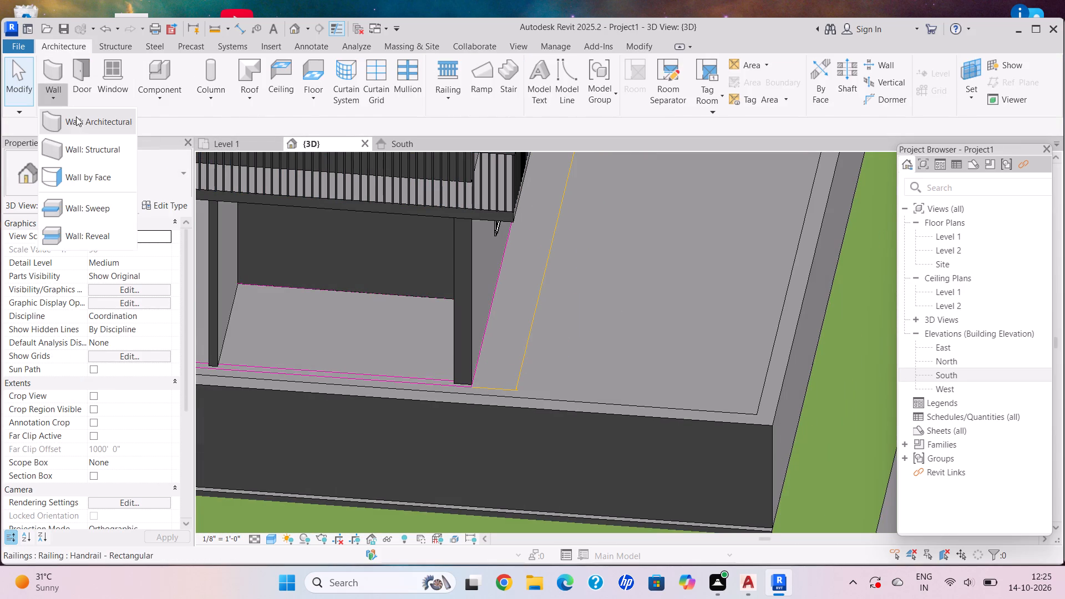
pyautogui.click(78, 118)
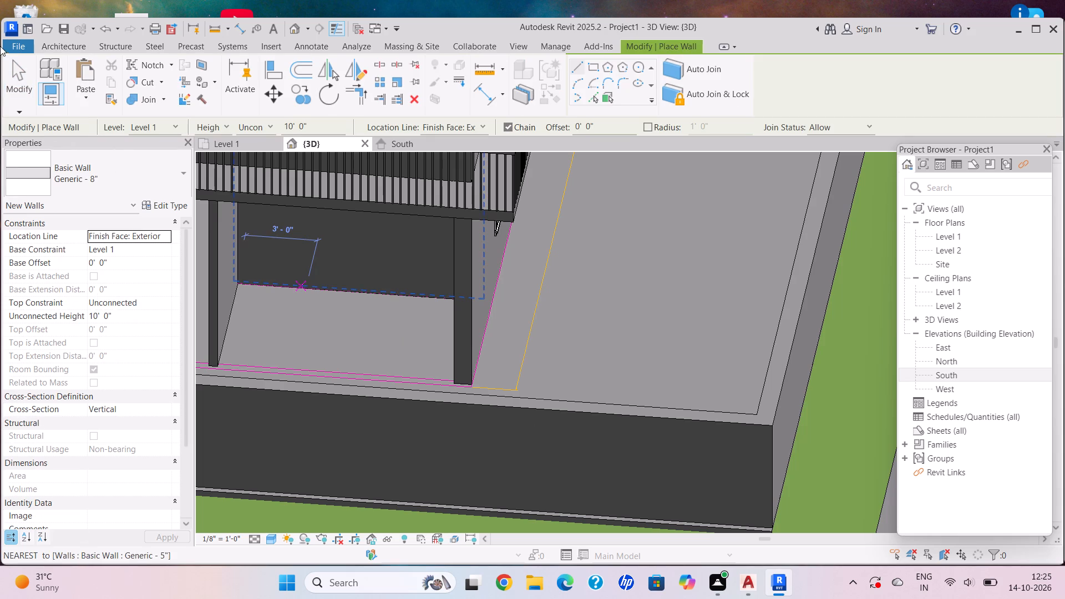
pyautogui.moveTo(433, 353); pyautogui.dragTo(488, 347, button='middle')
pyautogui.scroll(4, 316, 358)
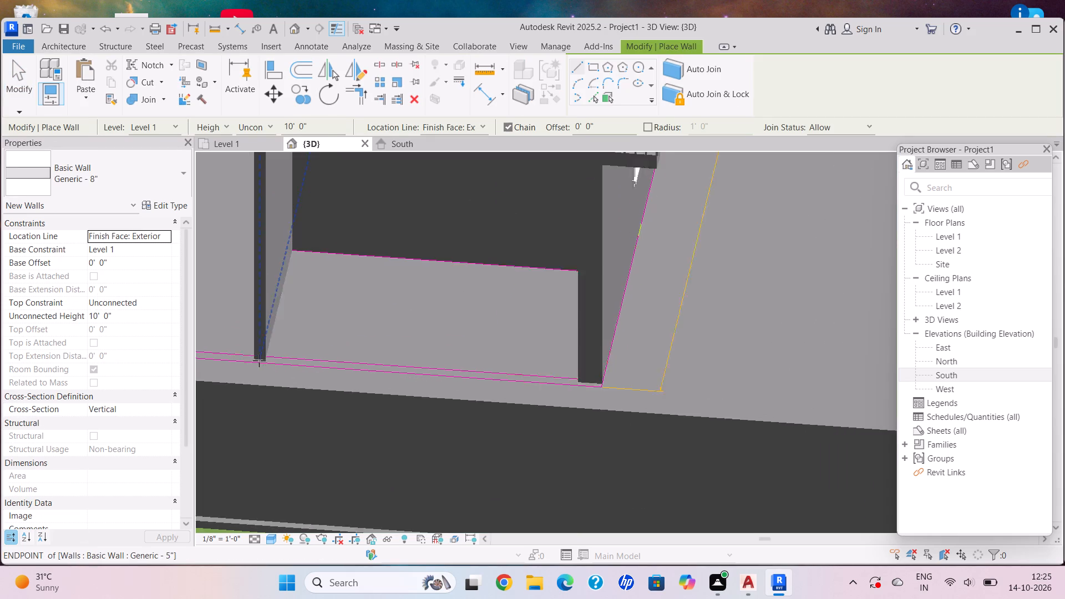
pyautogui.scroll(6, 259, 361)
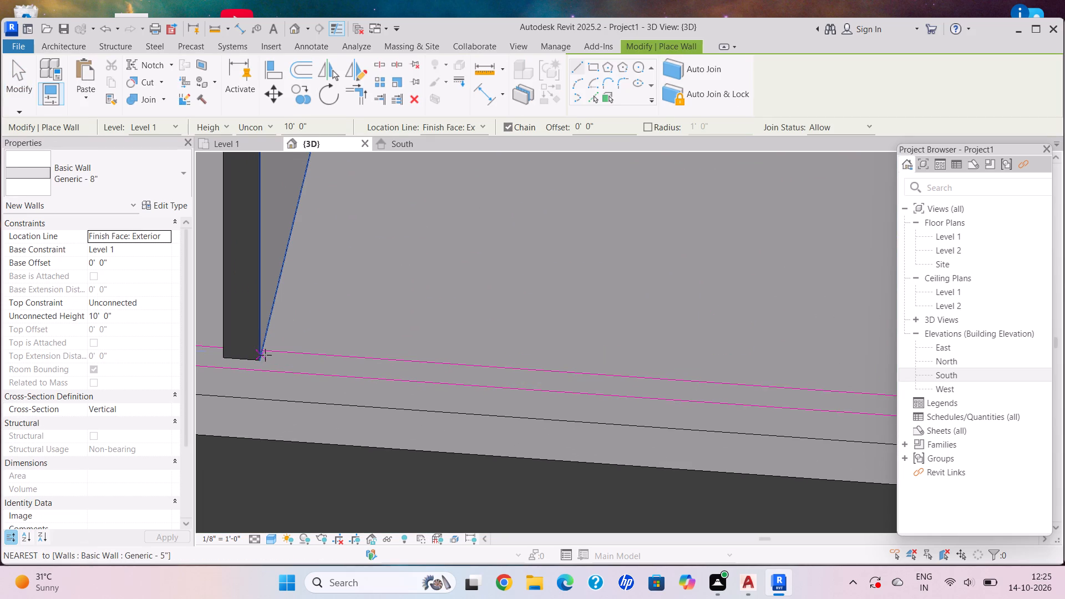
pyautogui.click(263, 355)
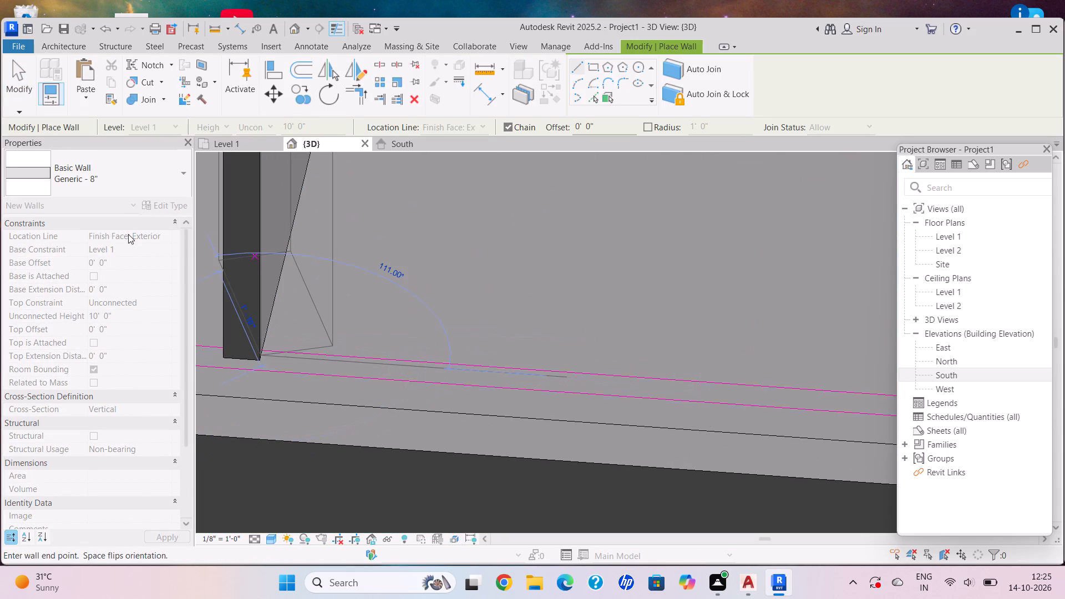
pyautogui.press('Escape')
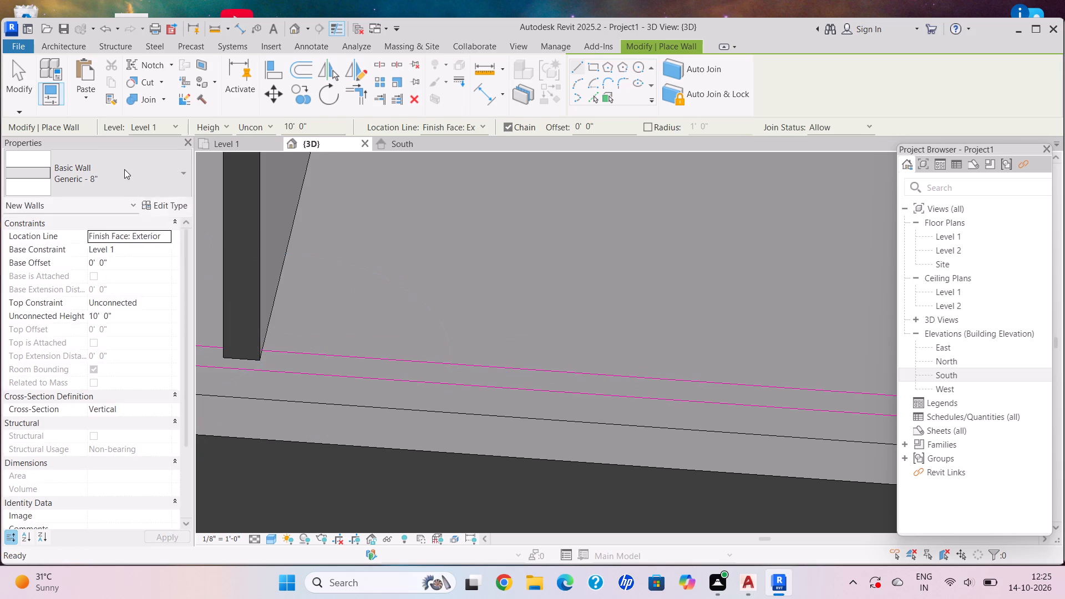
# Set the new architectural wall's type to Basic Wall Generic - 5".
pyautogui.click(124, 169)
pyautogui.scroll(-5, 89, 334)
pyautogui.scroll(5, 90, 339)
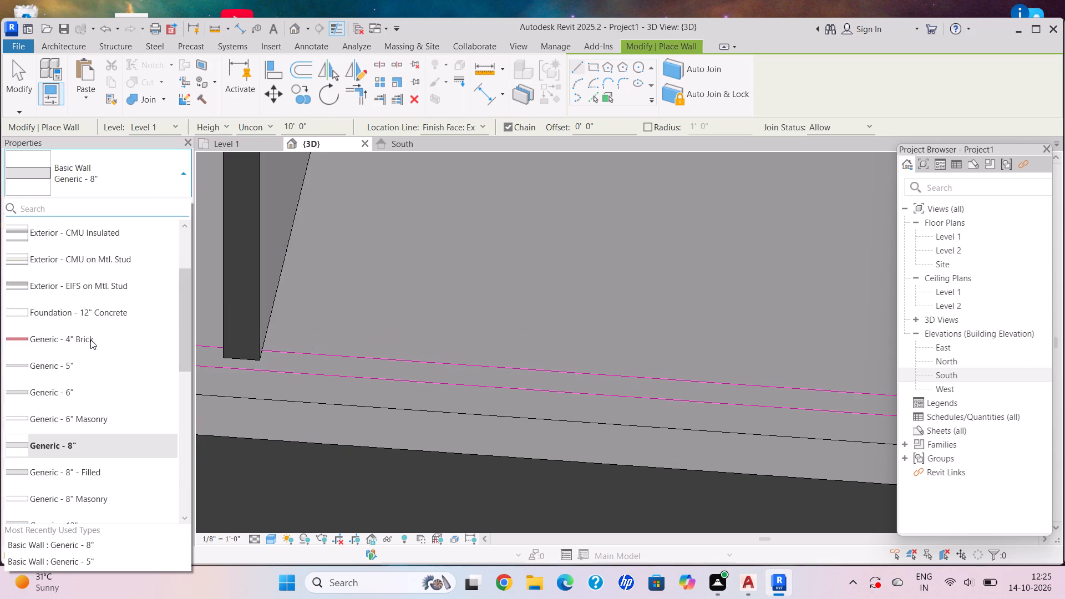
pyautogui.scroll(8, 90, 301)
pyautogui.scroll(-4, 97, 292)
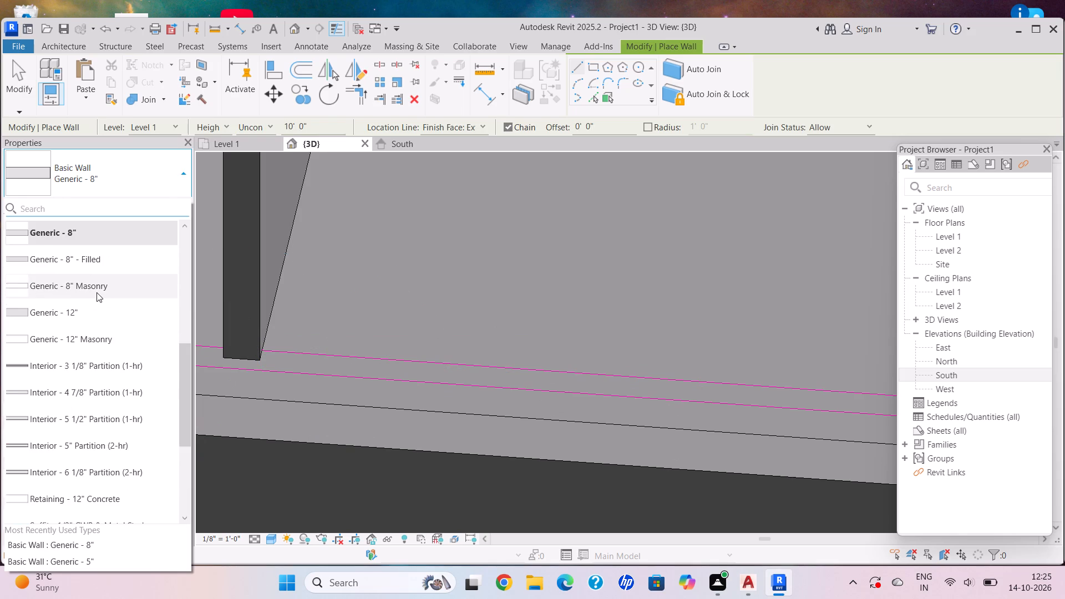
pyautogui.scroll(5, 97, 292)
pyautogui.scroll(-3, 96, 292)
pyautogui.scroll(3, 96, 292)
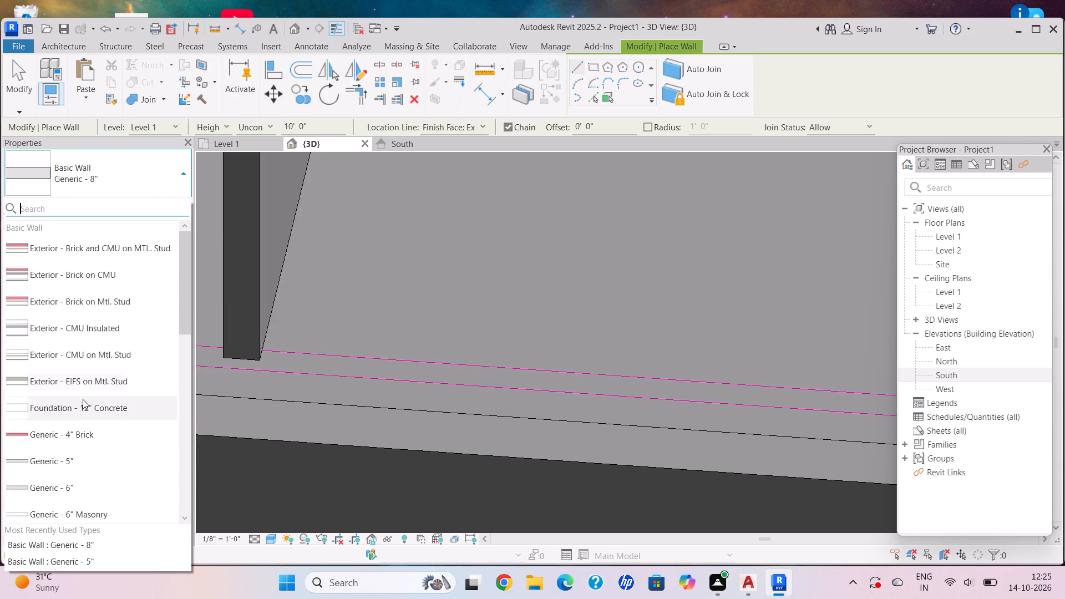
pyautogui.click(83, 454)
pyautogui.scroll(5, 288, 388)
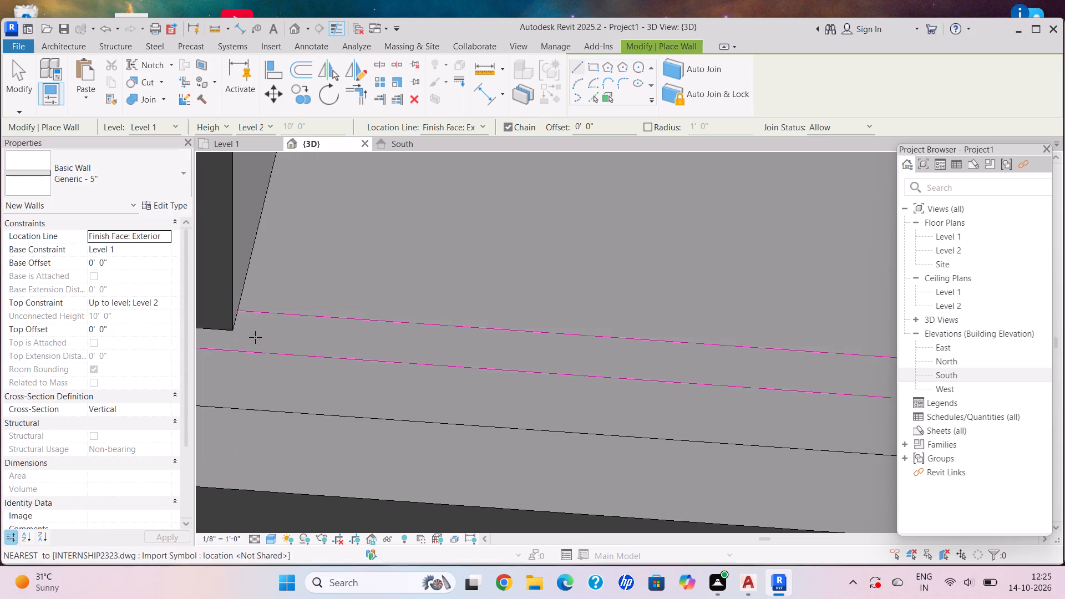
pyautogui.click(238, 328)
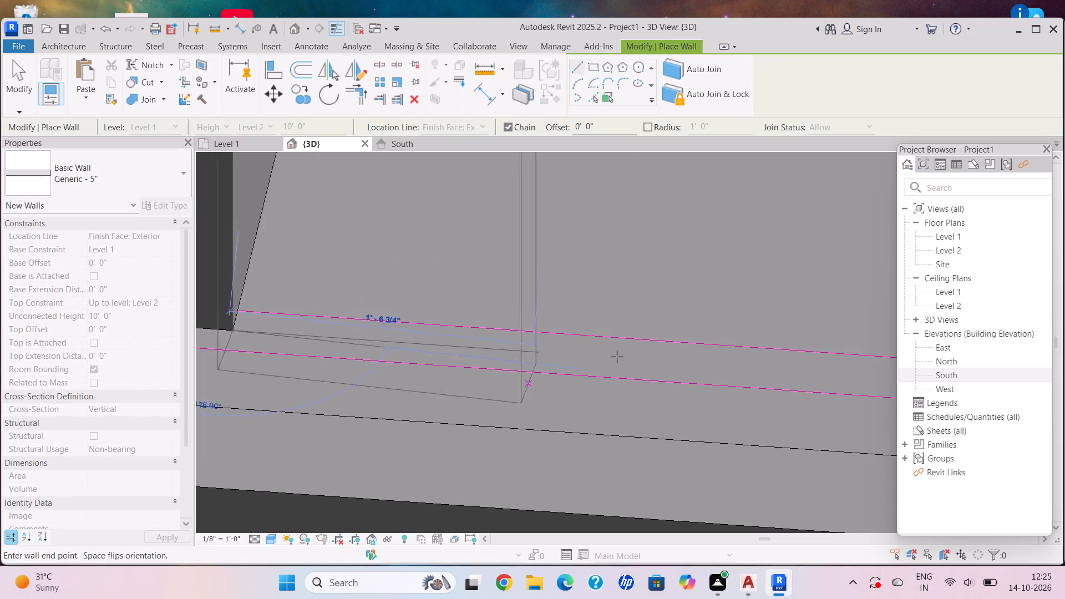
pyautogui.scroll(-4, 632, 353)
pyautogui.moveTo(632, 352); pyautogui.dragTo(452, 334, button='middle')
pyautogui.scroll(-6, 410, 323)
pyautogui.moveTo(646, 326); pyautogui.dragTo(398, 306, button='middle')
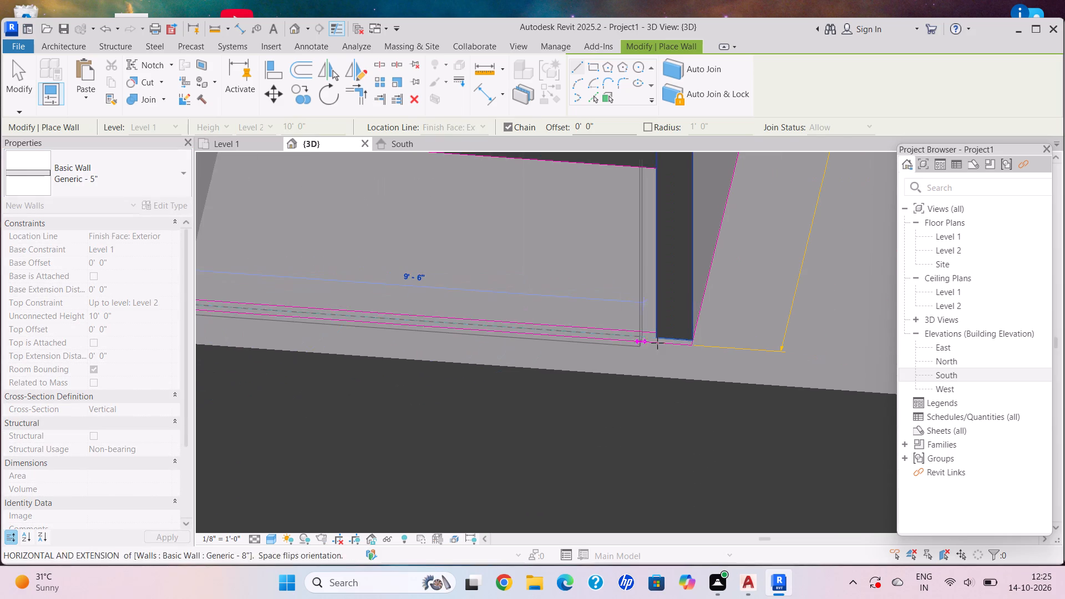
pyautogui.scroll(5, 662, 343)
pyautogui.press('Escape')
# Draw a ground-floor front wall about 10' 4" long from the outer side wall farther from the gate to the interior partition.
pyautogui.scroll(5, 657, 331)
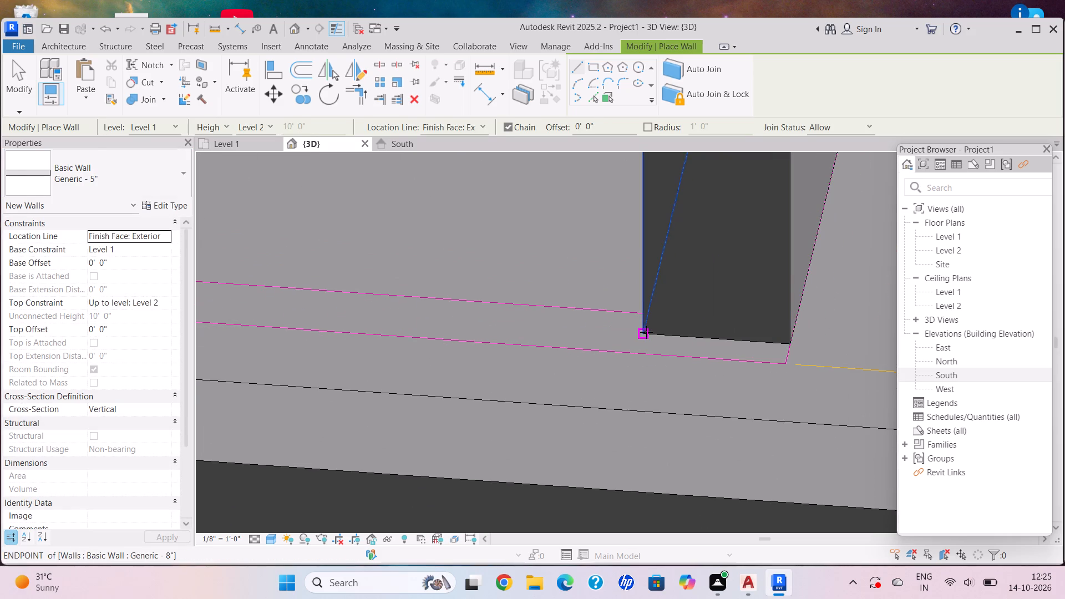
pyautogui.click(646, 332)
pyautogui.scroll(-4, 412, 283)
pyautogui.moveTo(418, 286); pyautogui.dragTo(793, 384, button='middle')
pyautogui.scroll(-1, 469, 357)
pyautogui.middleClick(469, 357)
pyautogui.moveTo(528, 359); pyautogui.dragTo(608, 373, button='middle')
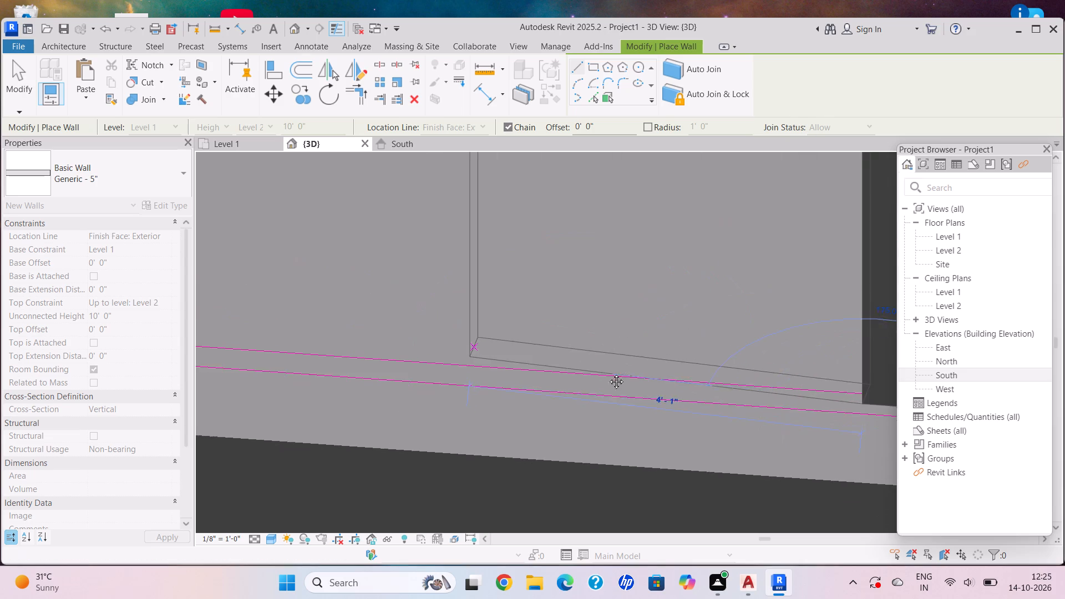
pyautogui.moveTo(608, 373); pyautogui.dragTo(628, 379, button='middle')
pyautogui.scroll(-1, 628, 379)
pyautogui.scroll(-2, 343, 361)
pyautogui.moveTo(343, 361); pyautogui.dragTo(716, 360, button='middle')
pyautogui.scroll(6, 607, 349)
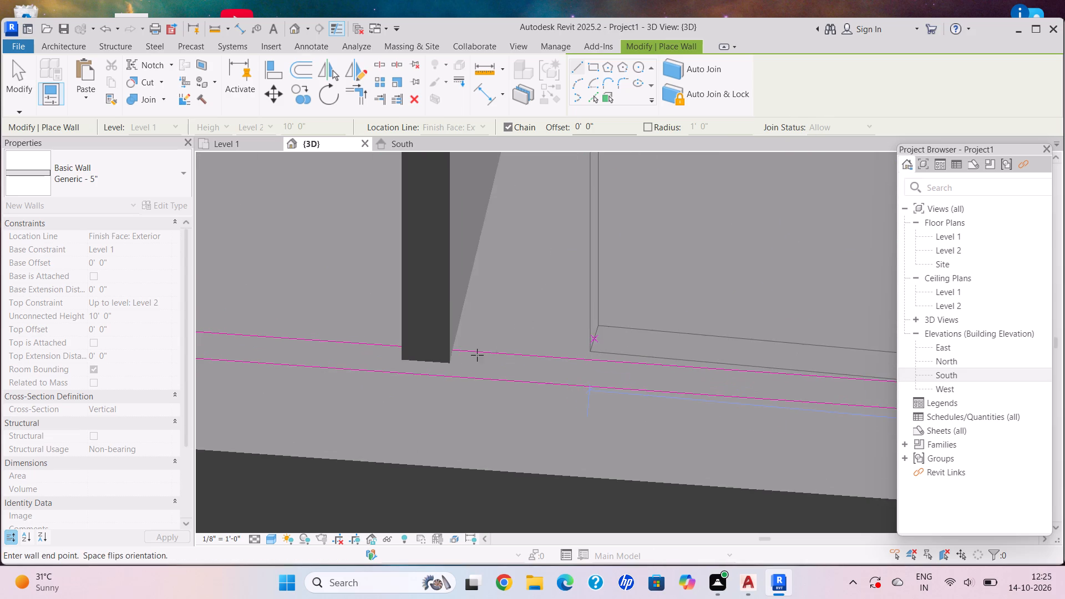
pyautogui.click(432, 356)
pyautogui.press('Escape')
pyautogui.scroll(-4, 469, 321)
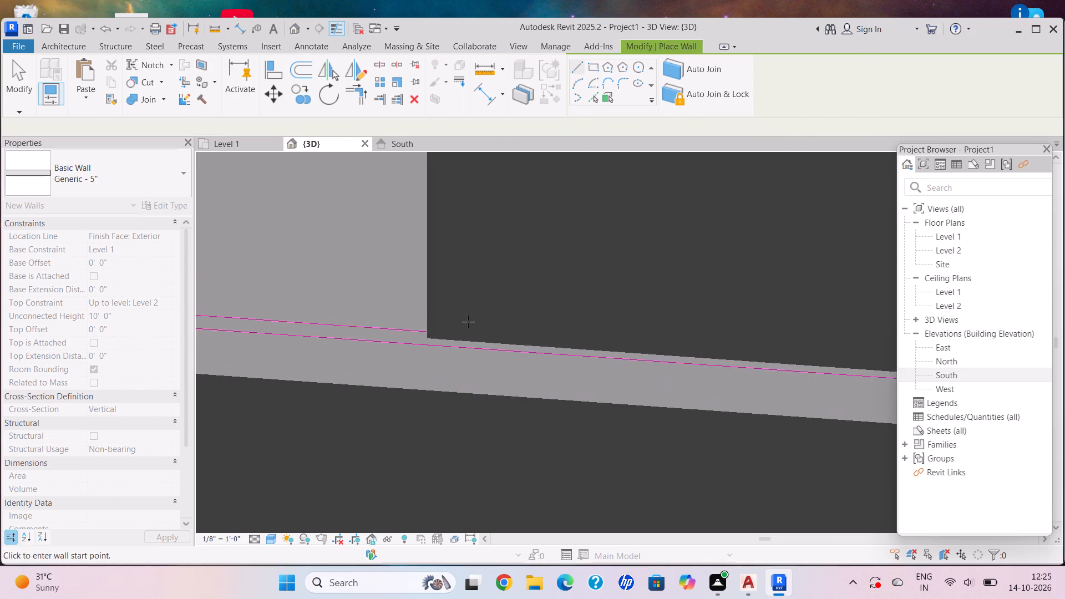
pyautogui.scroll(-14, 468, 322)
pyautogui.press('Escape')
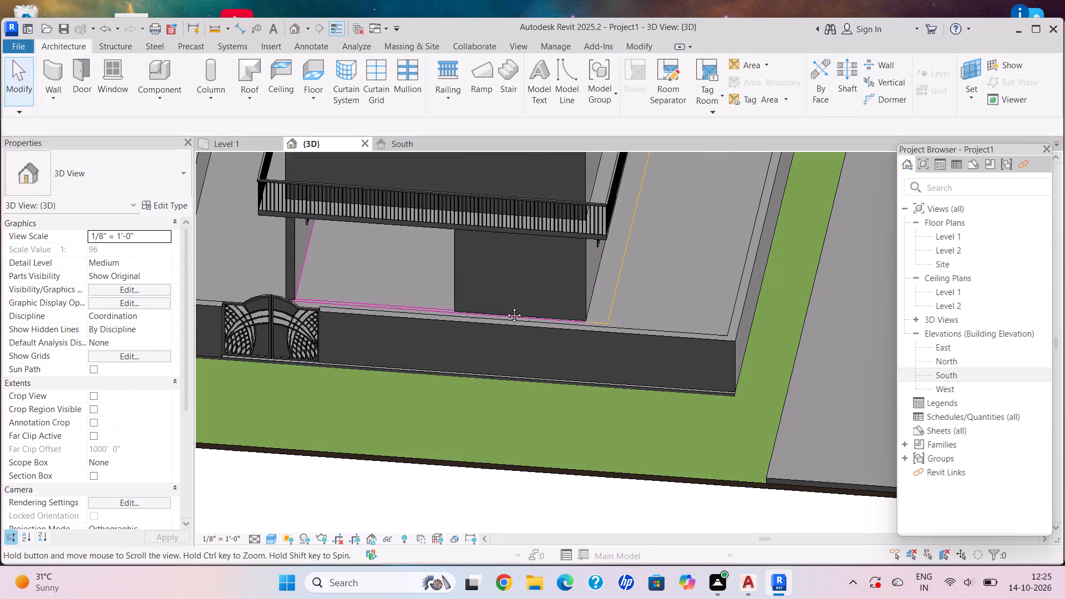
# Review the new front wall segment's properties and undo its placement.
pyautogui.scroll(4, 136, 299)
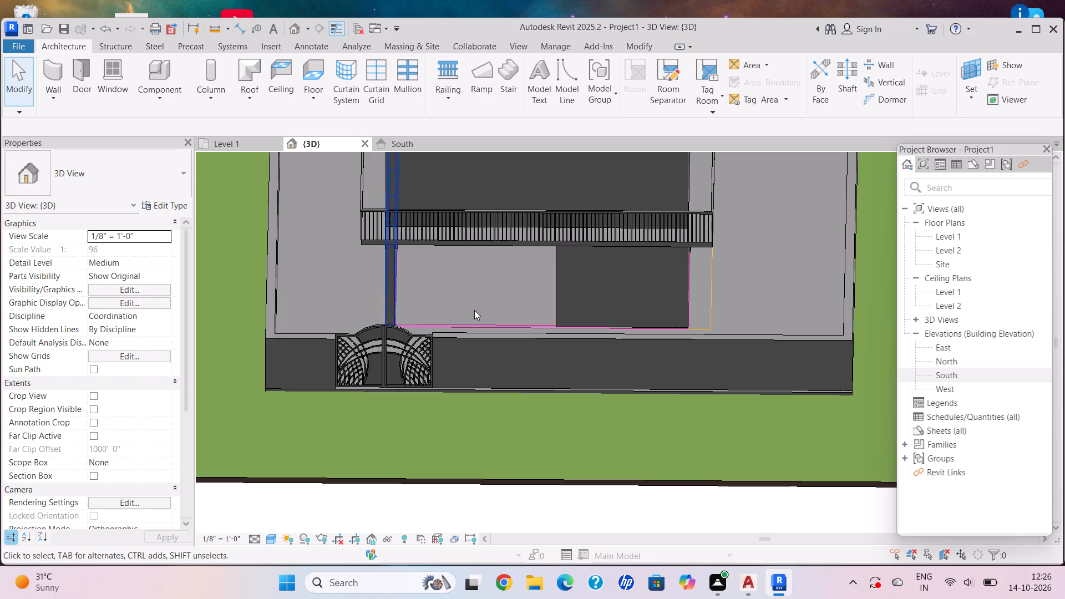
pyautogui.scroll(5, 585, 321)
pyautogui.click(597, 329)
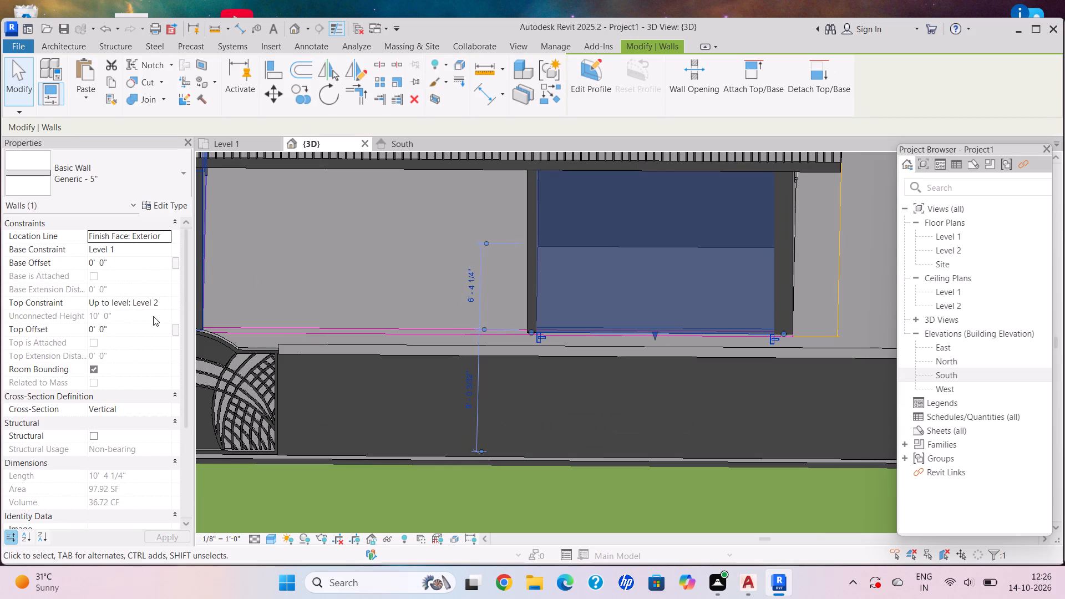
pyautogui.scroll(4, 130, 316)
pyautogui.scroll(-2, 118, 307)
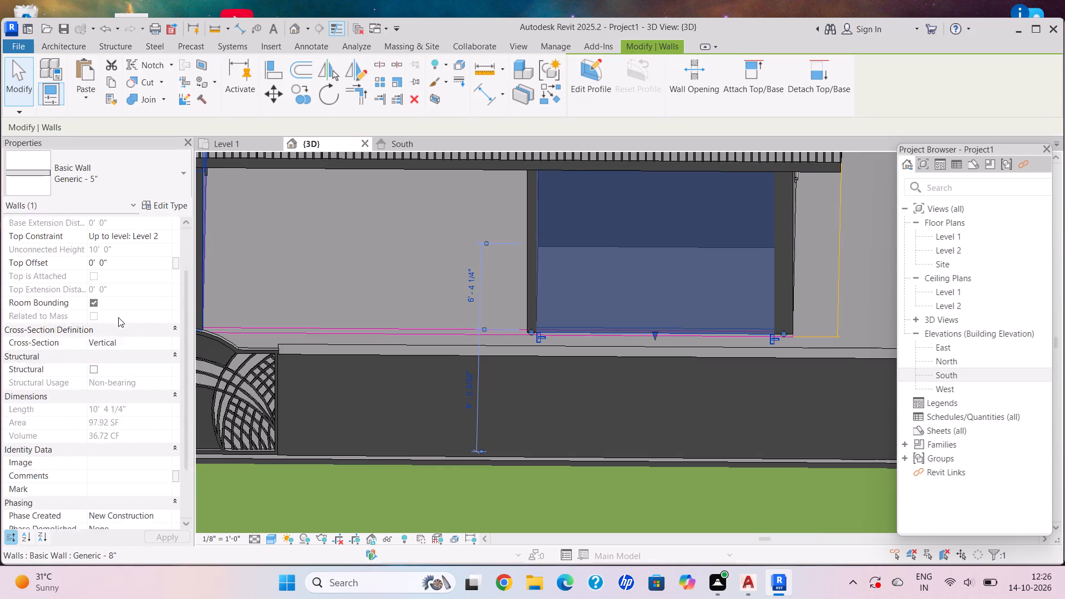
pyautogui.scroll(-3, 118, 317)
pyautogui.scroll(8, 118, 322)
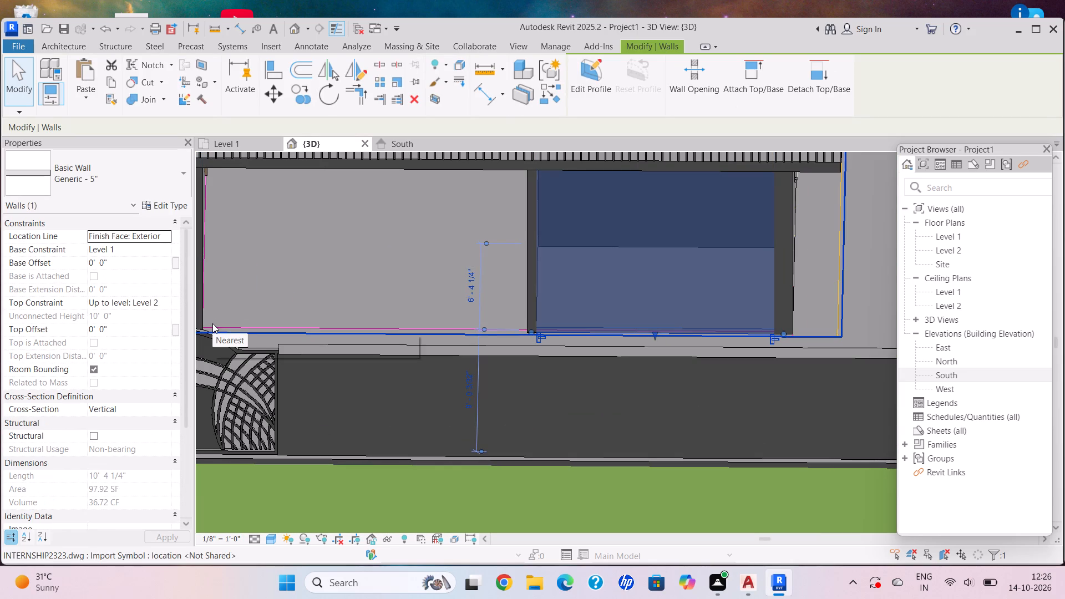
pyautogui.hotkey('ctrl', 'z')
# Draw a Generic - 5" wall from Level 1 up to Level 2 across the front opening, from the outer side wall's corner to the interior partition.
pyautogui.scroll(-17, 345, 318)
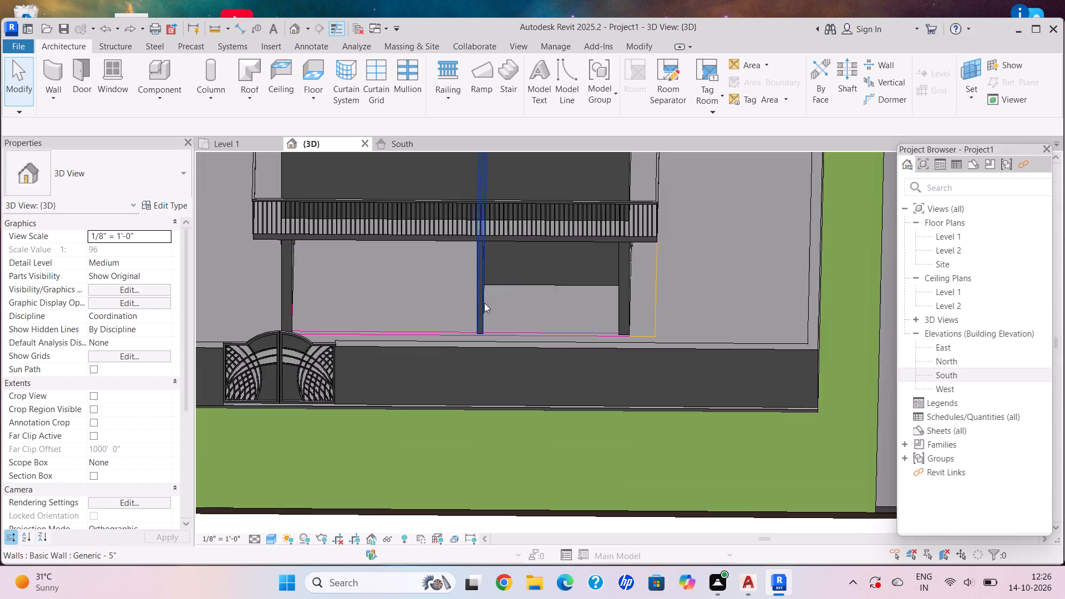
pyautogui.keyDown('shift'); pyautogui.moveTo(485, 303); pyautogui.dragTo(477, 319, button='middle'); pyautogui.keyUp('shift')
pyautogui.scroll(1, 486, 335)
pyautogui.moveTo(486, 336); pyautogui.dragTo(486, 297, button='middle')
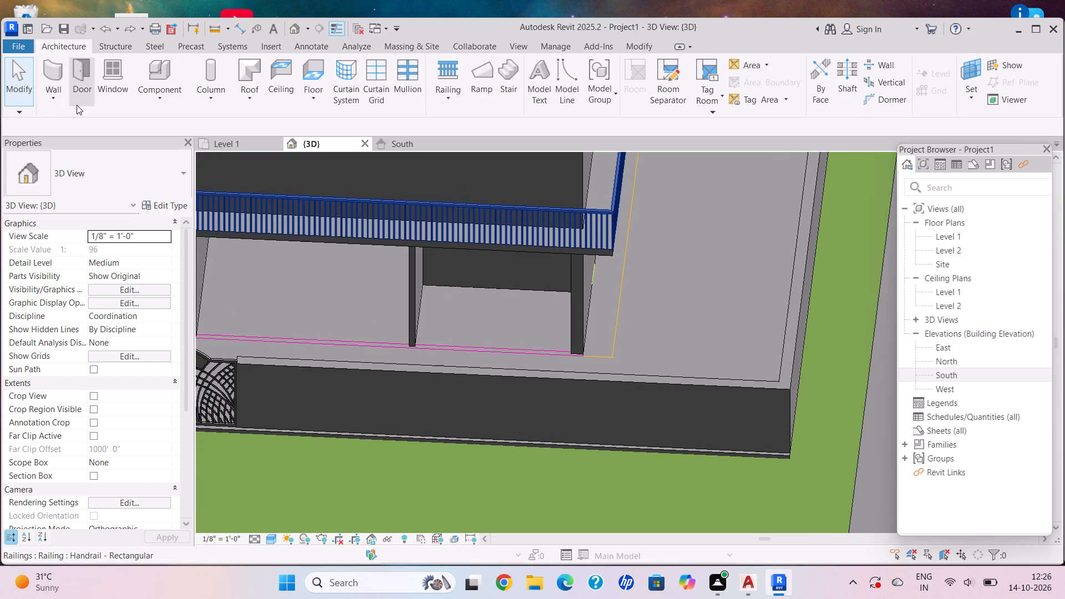
pyautogui.click(50, 103)
pyautogui.click(100, 121)
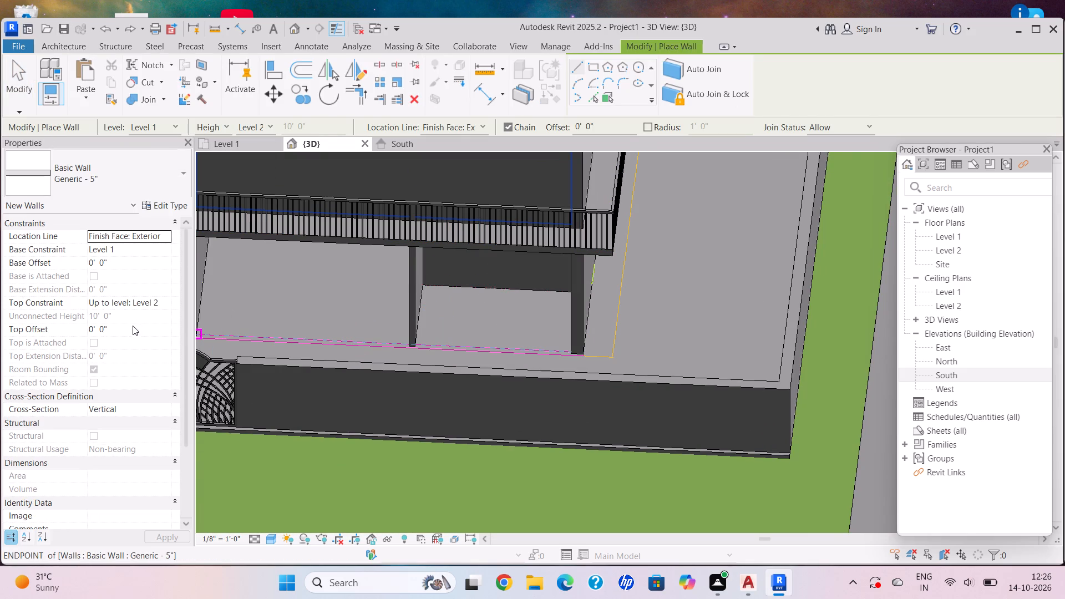
pyautogui.scroll(4, 133, 326)
pyautogui.scroll(-2, 146, 295)
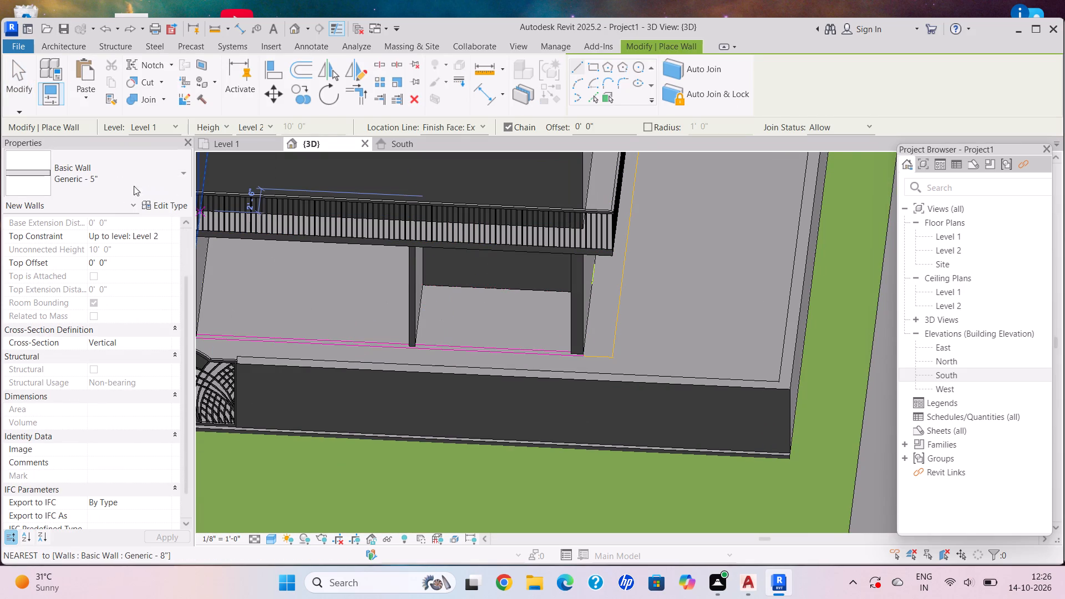
pyautogui.click(119, 178)
pyautogui.click(73, 232)
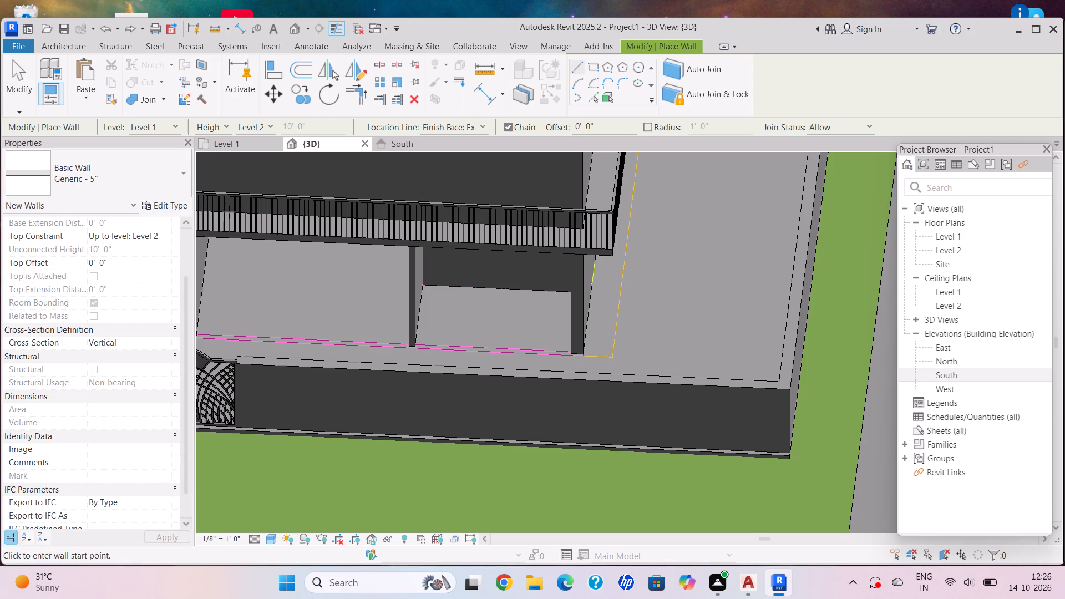
pyautogui.scroll(3, 87, 296)
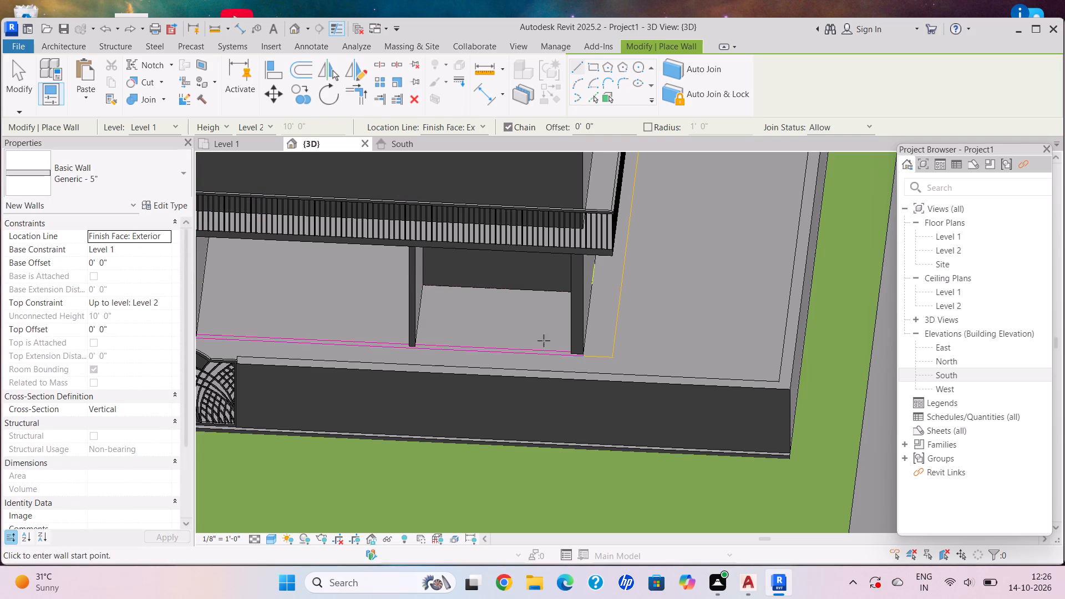
pyautogui.scroll(5, 547, 346)
pyautogui.click(591, 359)
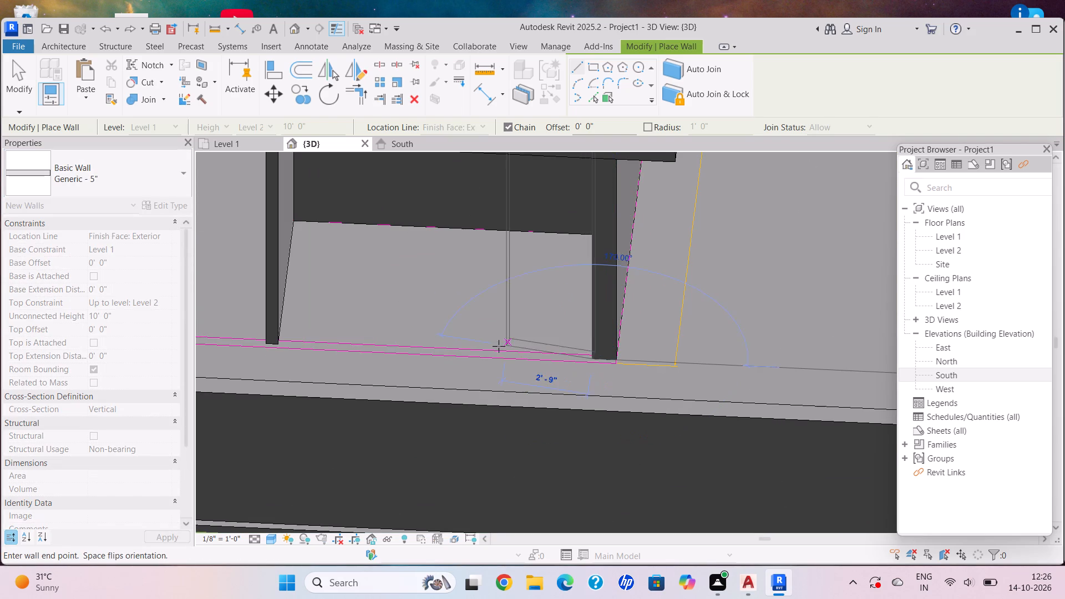
pyautogui.click(277, 346)
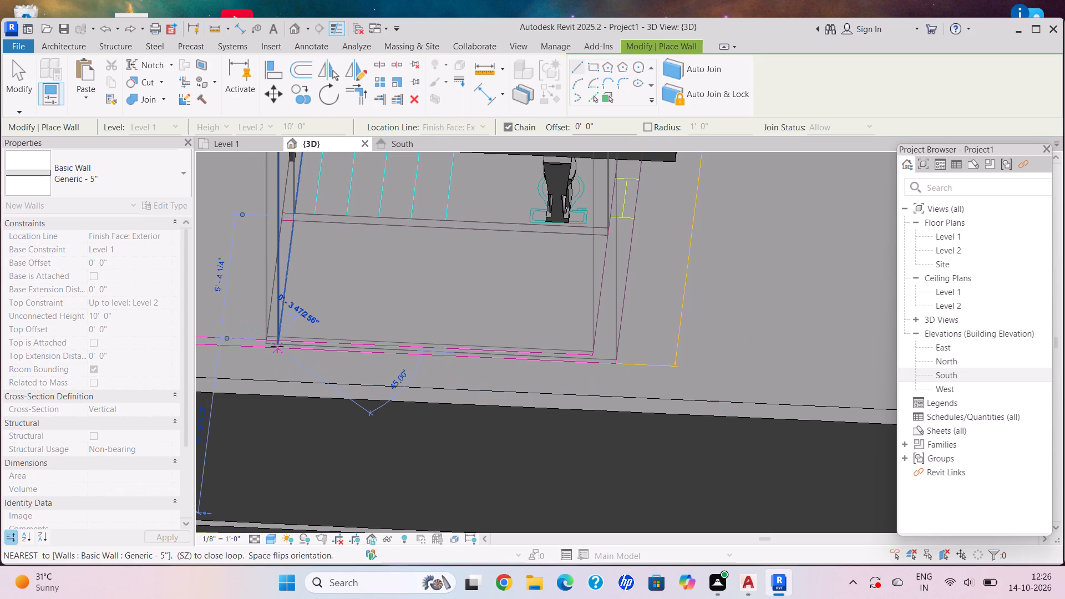
pyautogui.scroll(3, 81, 316)
pyautogui.scroll(-3, 256, 246)
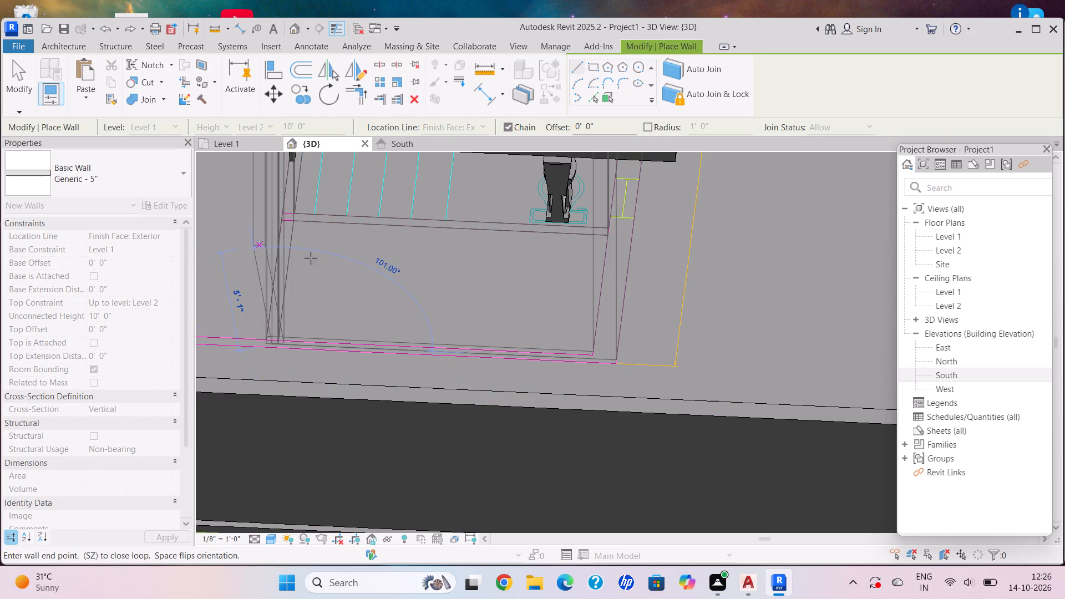
pyautogui.press('Escape')
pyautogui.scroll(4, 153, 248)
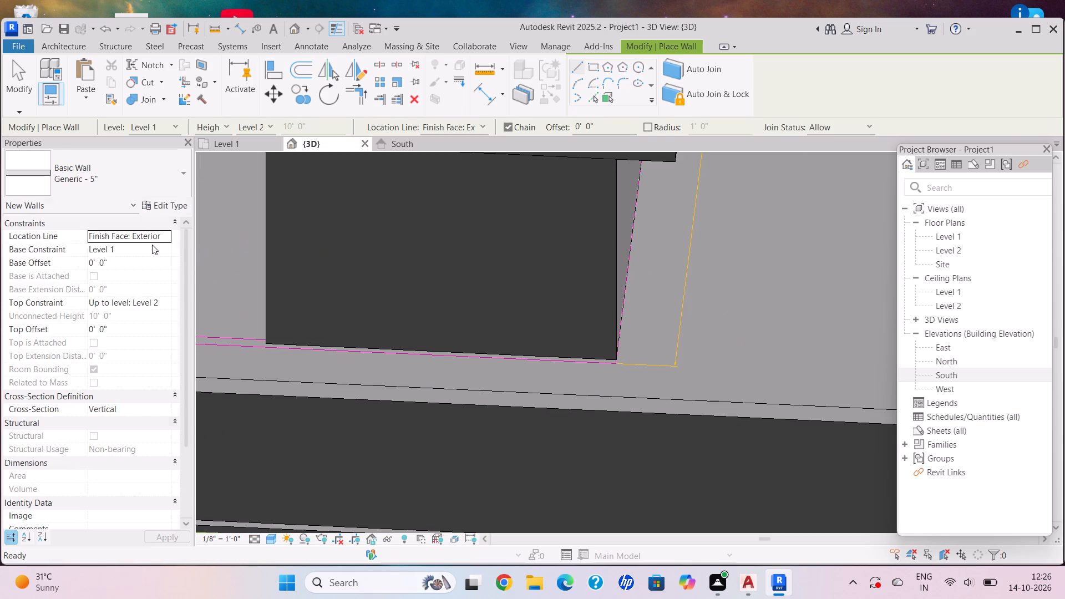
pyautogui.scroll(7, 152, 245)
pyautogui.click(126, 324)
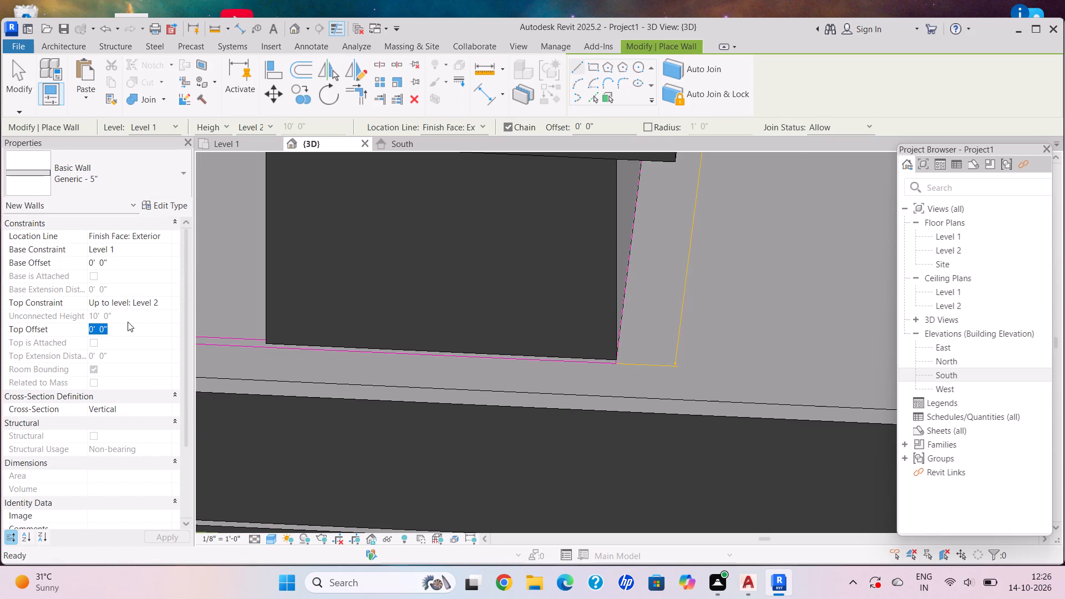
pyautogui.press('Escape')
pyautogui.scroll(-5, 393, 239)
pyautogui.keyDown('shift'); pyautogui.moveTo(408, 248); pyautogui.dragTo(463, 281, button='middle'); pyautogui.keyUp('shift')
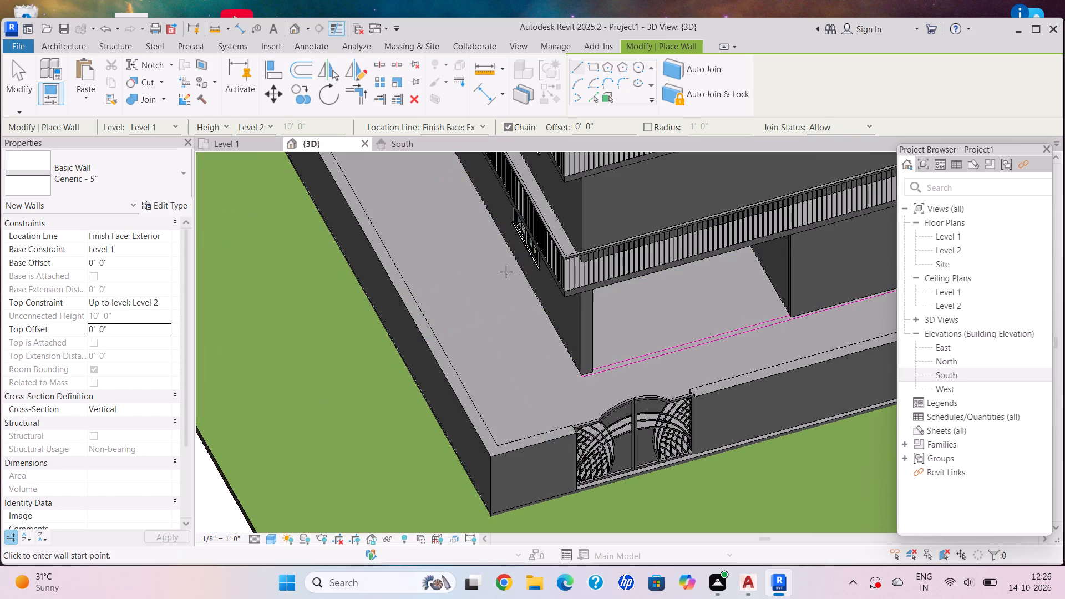
# Undo the full-height front wall segment just drawn between the outer side wall and the interior partition.
pyautogui.hotkey('ctrl', 'z')
pyautogui.hotkey('ctrl', 'z')
# Draw a Generic - 8" architectural wall with a 5' unconnected height across the front opening, from the outer side wall to the interior partition.
pyautogui.scroll(-4, 513, 270)
pyautogui.moveTo(513, 269); pyautogui.dragTo(502, 265, button='middle')
pyautogui.moveTo(479, 265); pyautogui.dragTo(362, 263, button='middle')
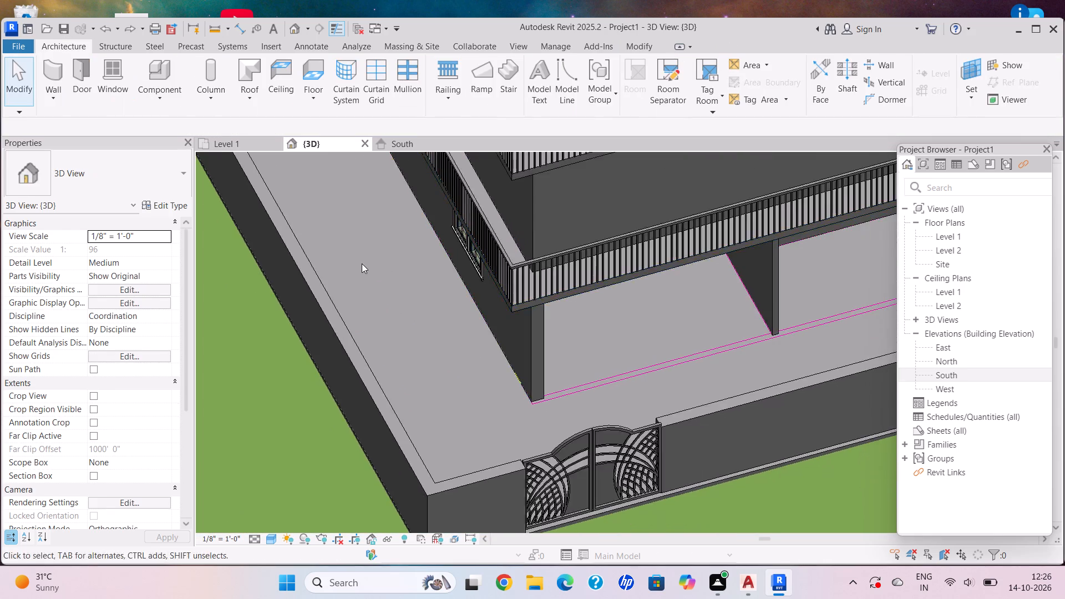
pyautogui.scroll(-4, 546, 298)
pyautogui.keyDown('shift'); pyautogui.moveTo(532, 293); pyautogui.dragTo(515, 281, button='middle'); pyautogui.keyUp('shift')
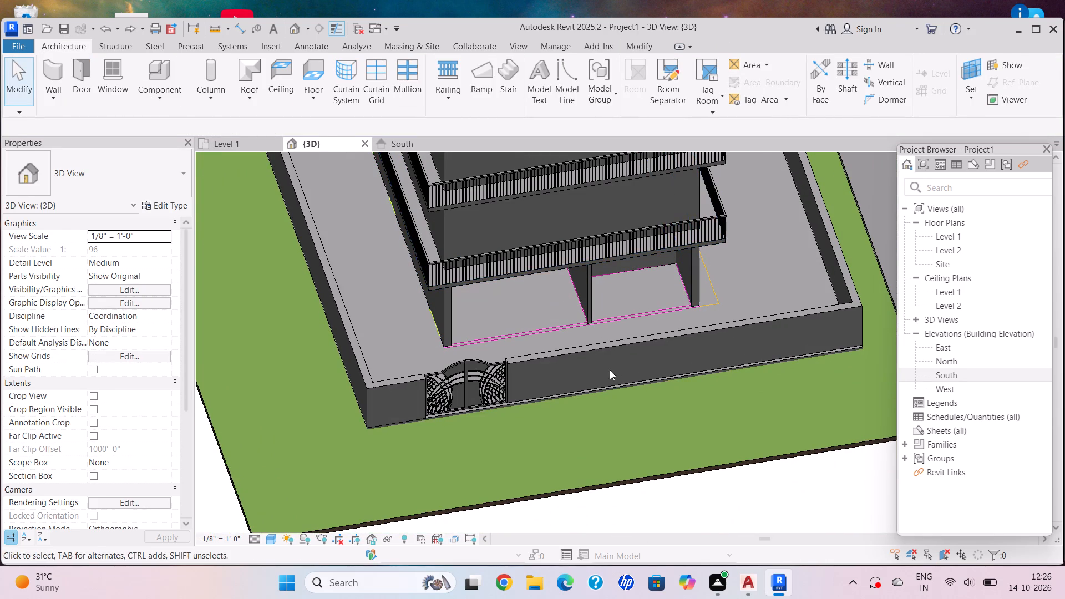
pyautogui.scroll(-1, 606, 370)
pyautogui.keyDown('shift'); pyautogui.moveTo(585, 363); pyautogui.dragTo(537, 333, button='middle'); pyautogui.keyUp('shift')
pyautogui.moveTo(519, 294); pyautogui.dragTo(572, 326, button='middle')
pyautogui.scroll(3, 515, 356)
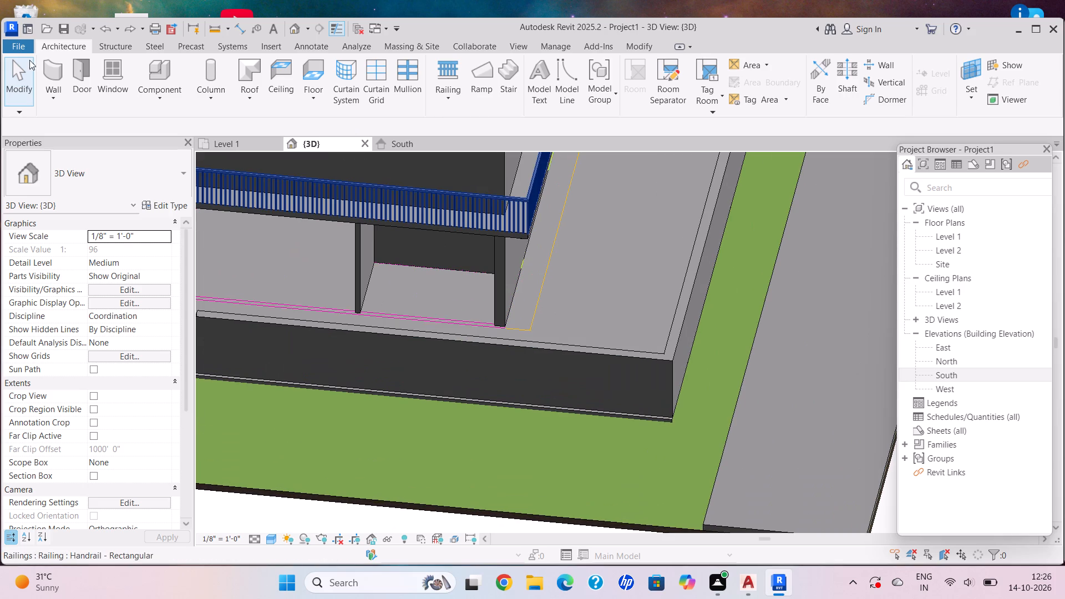
pyautogui.click(48, 95)
pyautogui.click(73, 110)
pyautogui.click(118, 165)
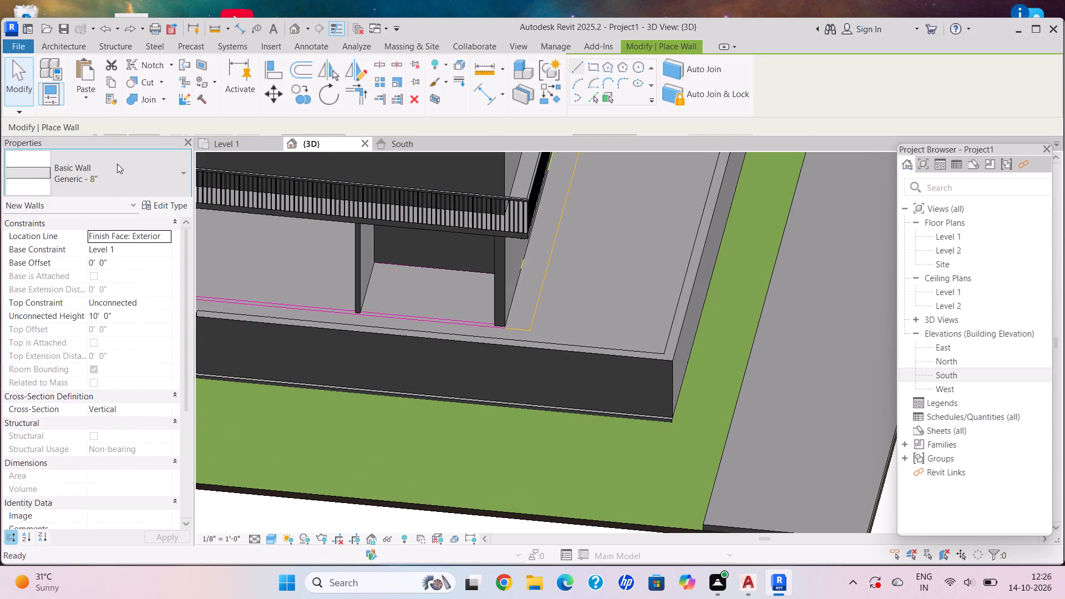
pyautogui.click(84, 233)
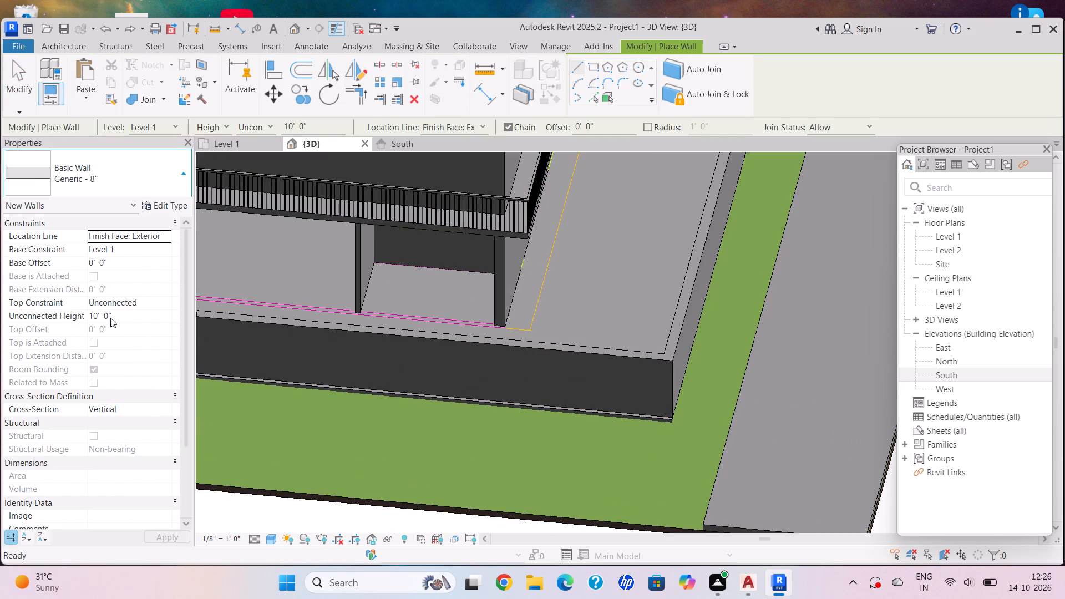
pyautogui.click(119, 316)
pyautogui.press('BackSpace')
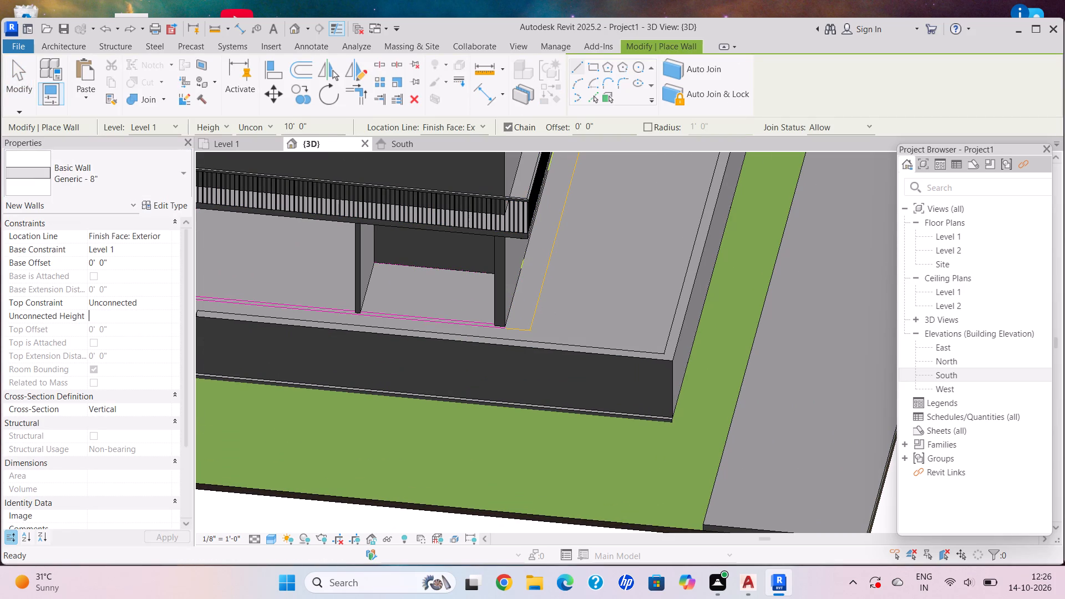
pyautogui.write("5'")
pyautogui.press('Return')
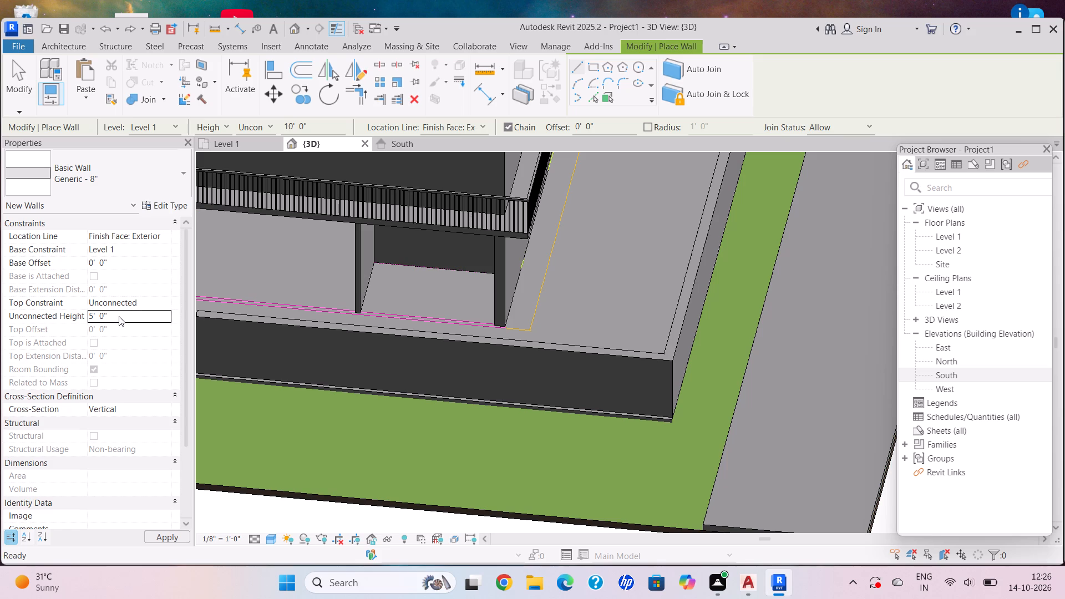
pyautogui.scroll(6, 507, 342)
pyautogui.scroll(4, 463, 279)
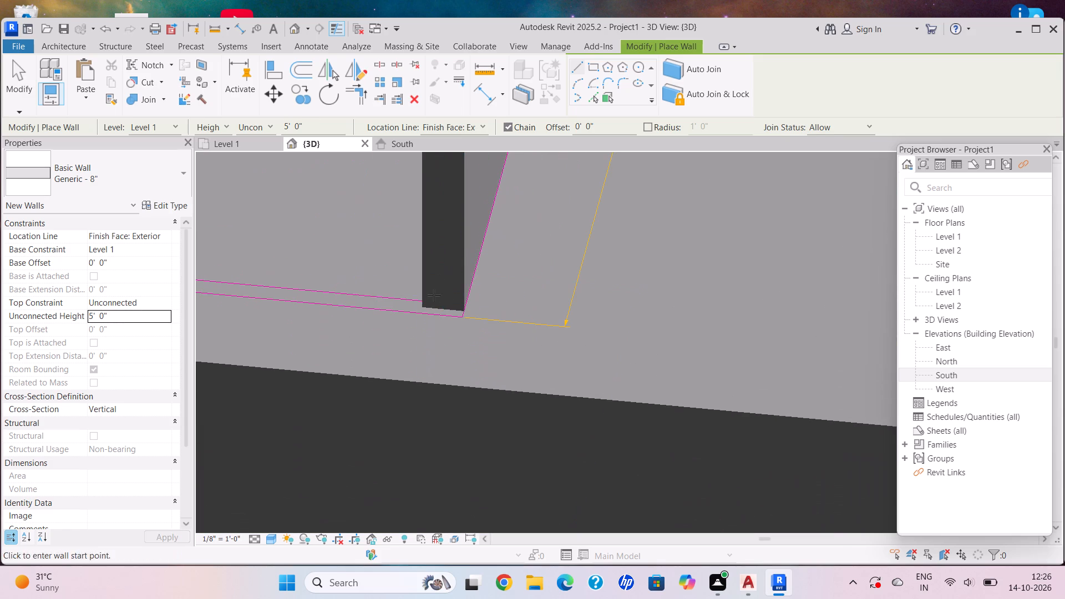
pyautogui.click(422, 307)
pyautogui.scroll(-5, 319, 281)
pyautogui.moveTo(316, 281); pyautogui.dragTo(519, 334, button='middle')
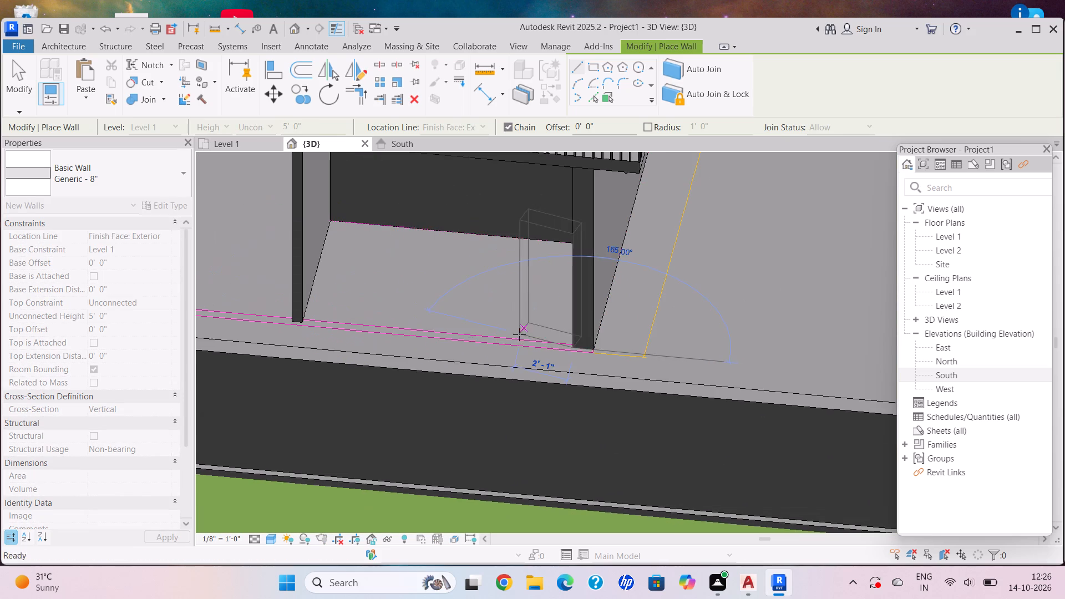
pyautogui.moveTo(342, 341); pyautogui.dragTo(492, 338, button='middle')
pyautogui.scroll(6, 443, 321)
pyautogui.middleClick(450, 288)
pyautogui.moveTo(400, 316); pyautogui.dragTo(384, 326, button='middle')
pyautogui.scroll(2, 453, 342)
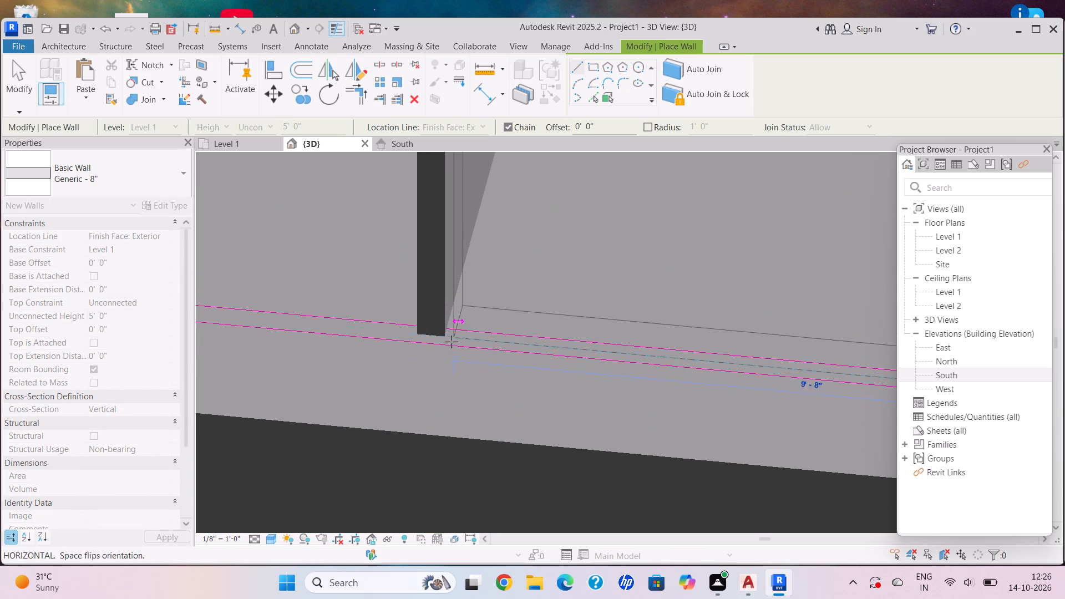
pyautogui.scroll(3, 452, 342)
pyautogui.click(444, 329)
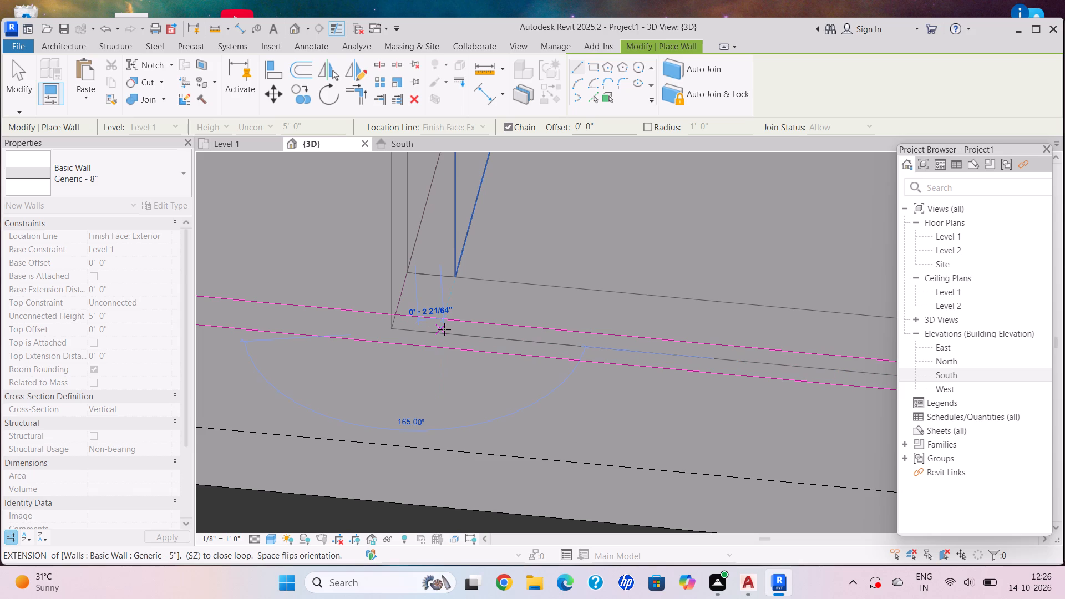
pyautogui.press('Escape')
pyautogui.scroll(-12, 455, 353)
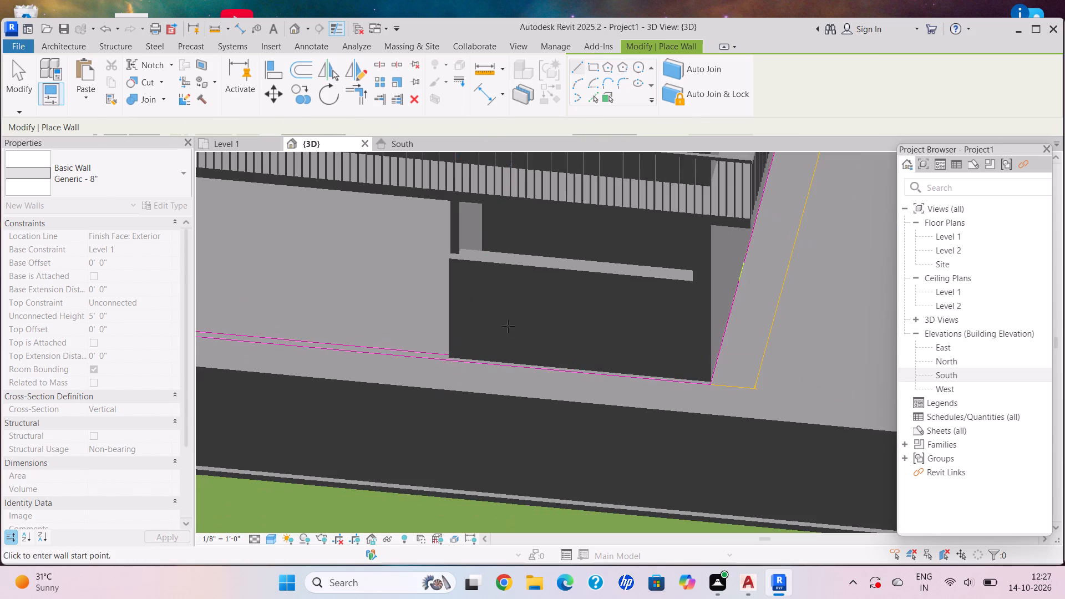
pyautogui.press('Escape')
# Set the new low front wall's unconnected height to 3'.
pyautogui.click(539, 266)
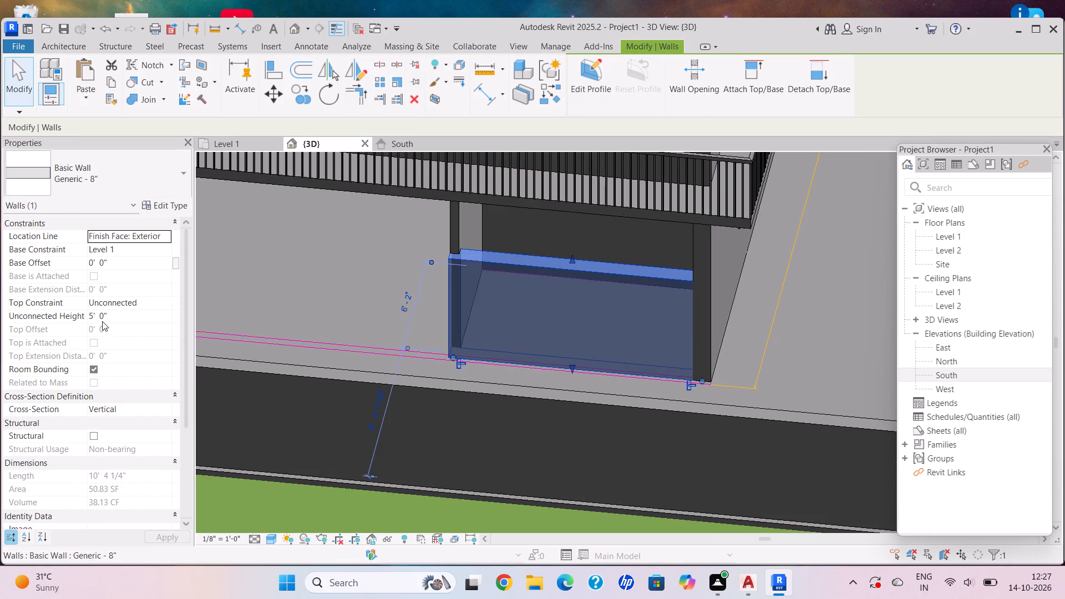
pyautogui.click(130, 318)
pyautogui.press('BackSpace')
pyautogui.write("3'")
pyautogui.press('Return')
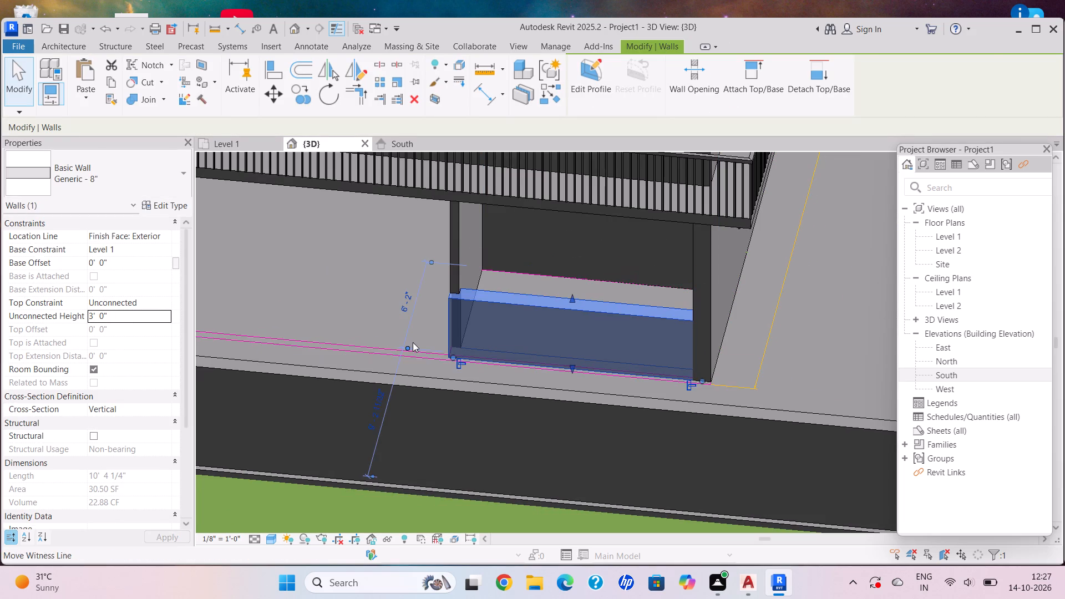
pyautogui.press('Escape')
# Extend the Generic - 5" interior partition's front end to the outer face of the low front wall.
pyautogui.scroll(-5, 434, 354)
pyautogui.keyDown('shift'); pyautogui.moveTo(443, 359); pyautogui.dragTo(531, 364, button='middle'); pyautogui.keyUp('shift')
pyautogui.moveTo(536, 332); pyautogui.dragTo(0, 445, button='middle')
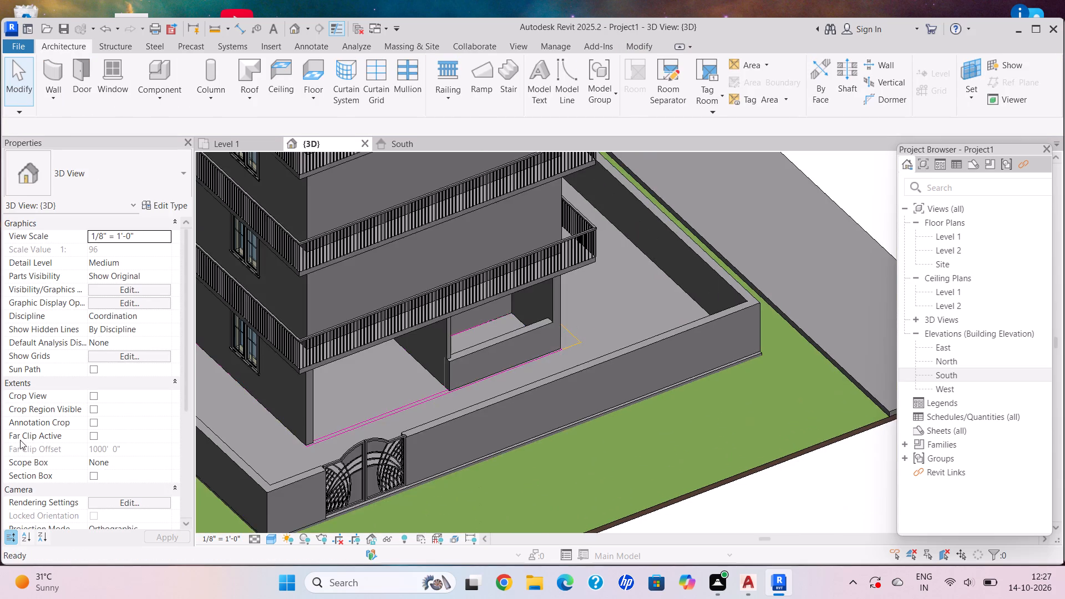
pyautogui.keyDown('shift'); pyautogui.moveTo(281, 384); pyautogui.dragTo(296, 367, button='middle'); pyautogui.keyUp('shift')
pyautogui.scroll(13, 452, 341)
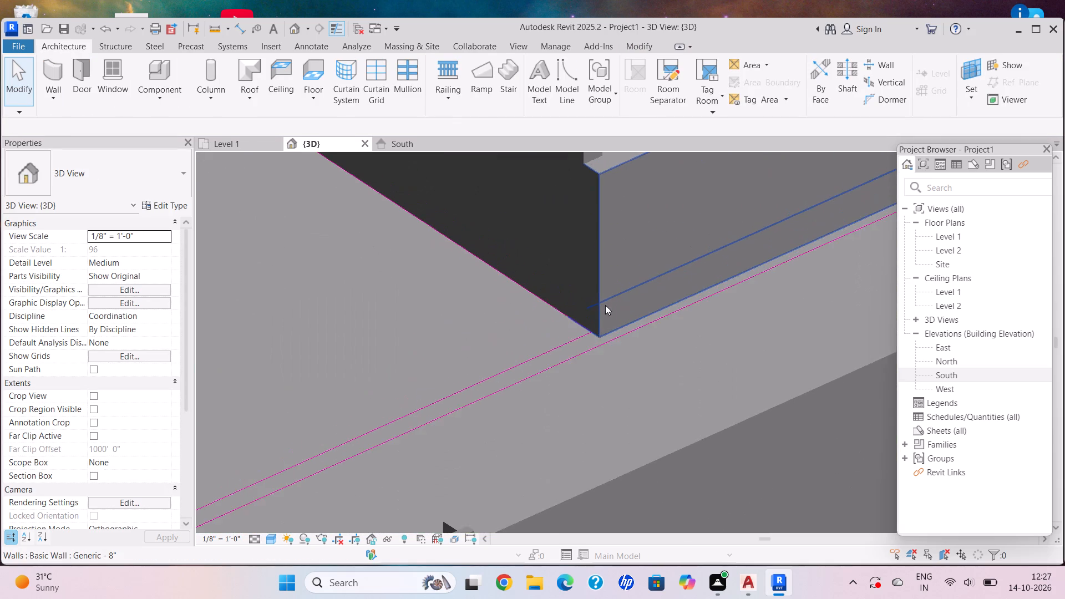
pyautogui.moveTo(589, 317); pyautogui.dragTo(496, 395, button='middle')
pyautogui.scroll(-5, 471, 422)
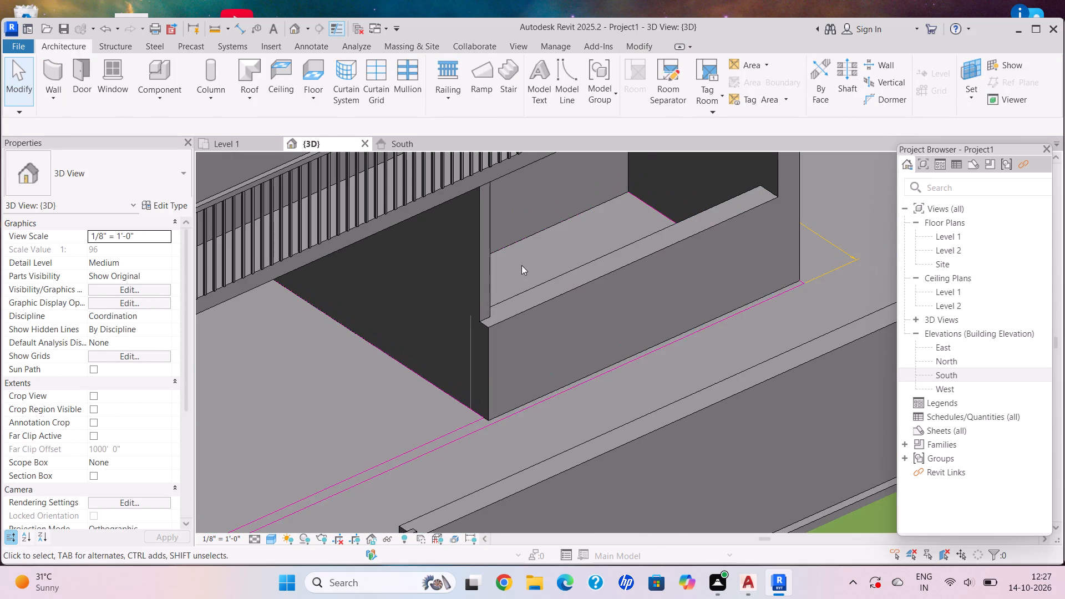
pyautogui.click(483, 299)
pyautogui.scroll(6, 459, 433)
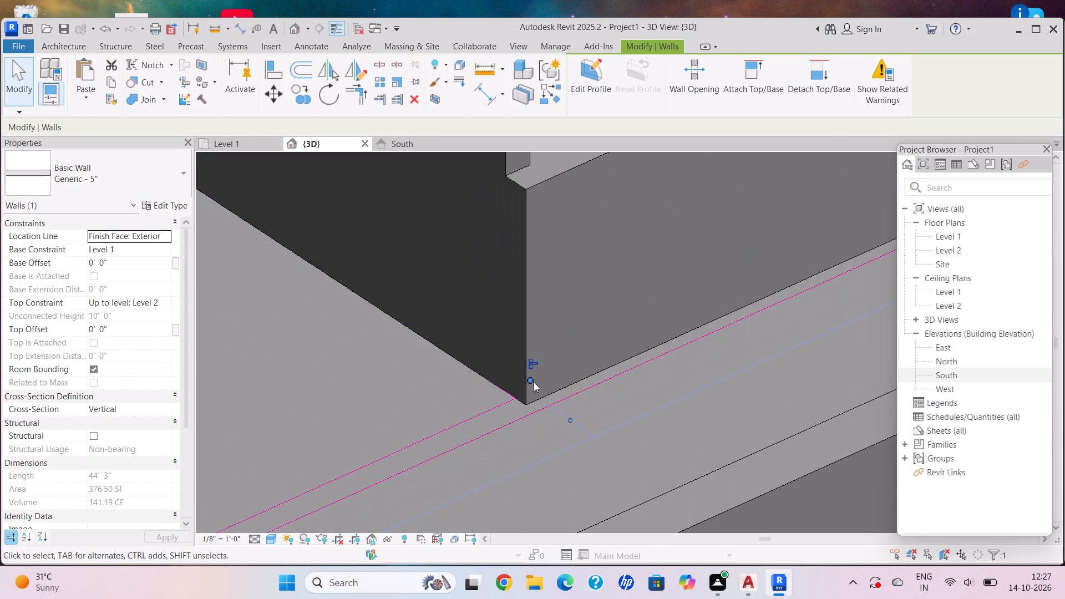
pyautogui.moveTo(529, 377); pyautogui.dragTo(554, 401)
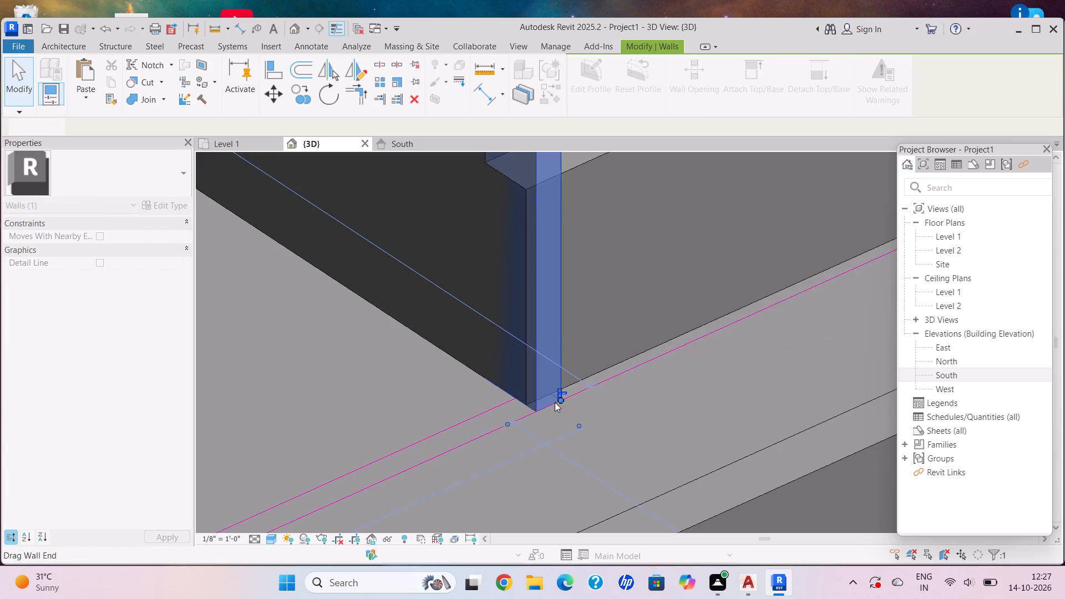
pyautogui.scroll(-3, 555, 402)
pyautogui.middleClick(555, 402)
pyautogui.press('Escape')
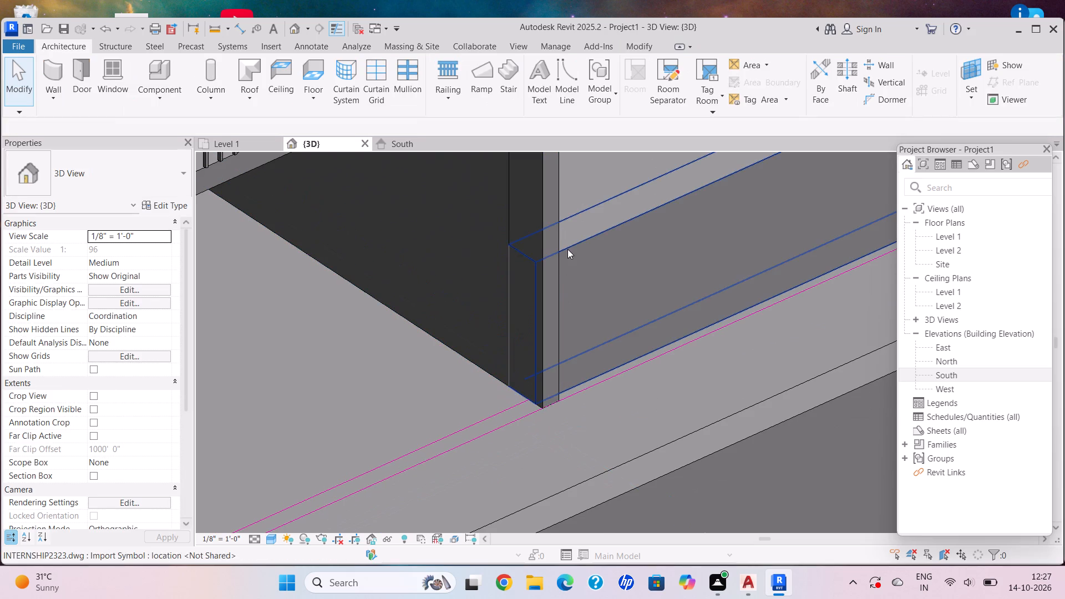
# Adjust the low front wall's end where it meets the interior partition so it lines up with the partition's front corner.
pyautogui.click(567, 249)
pyautogui.scroll(-2, 661, 357)
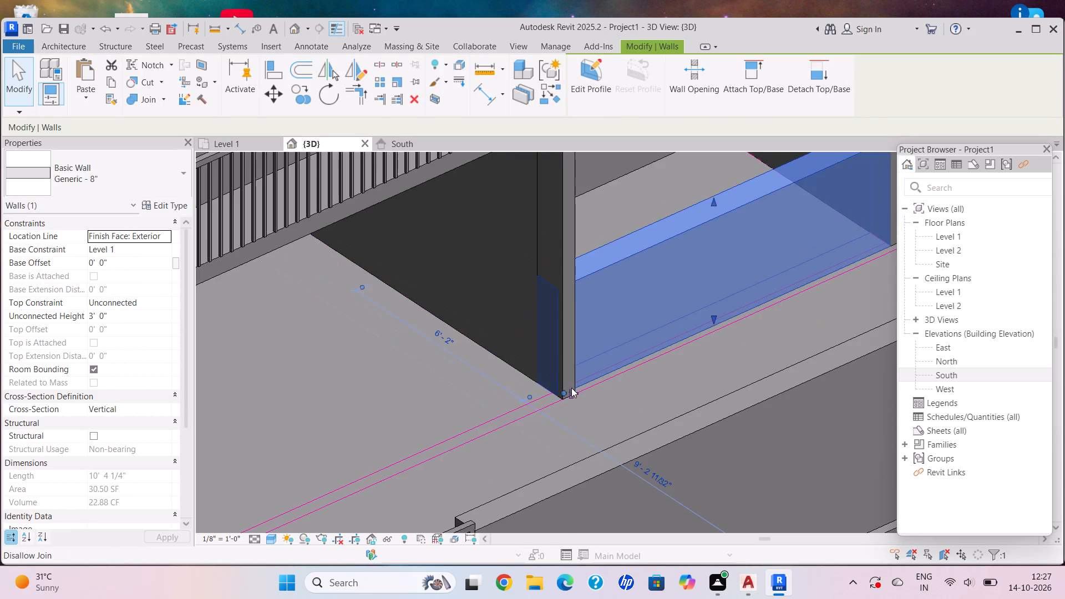
pyautogui.scroll(4, 568, 394)
pyautogui.click(558, 391)
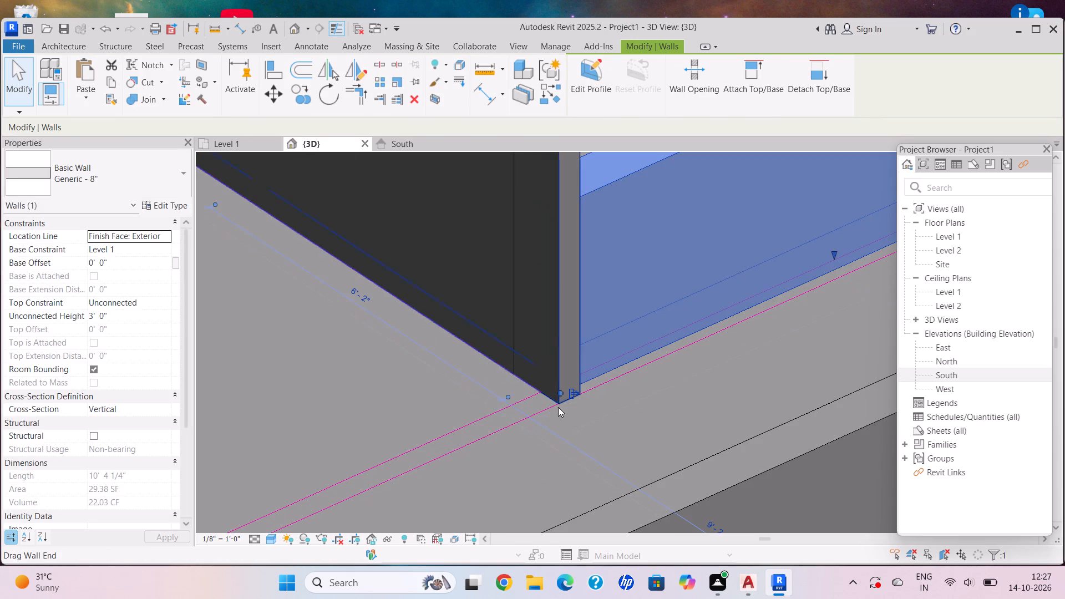
pyautogui.moveTo(561, 388); pyautogui.dragTo(565, 394)
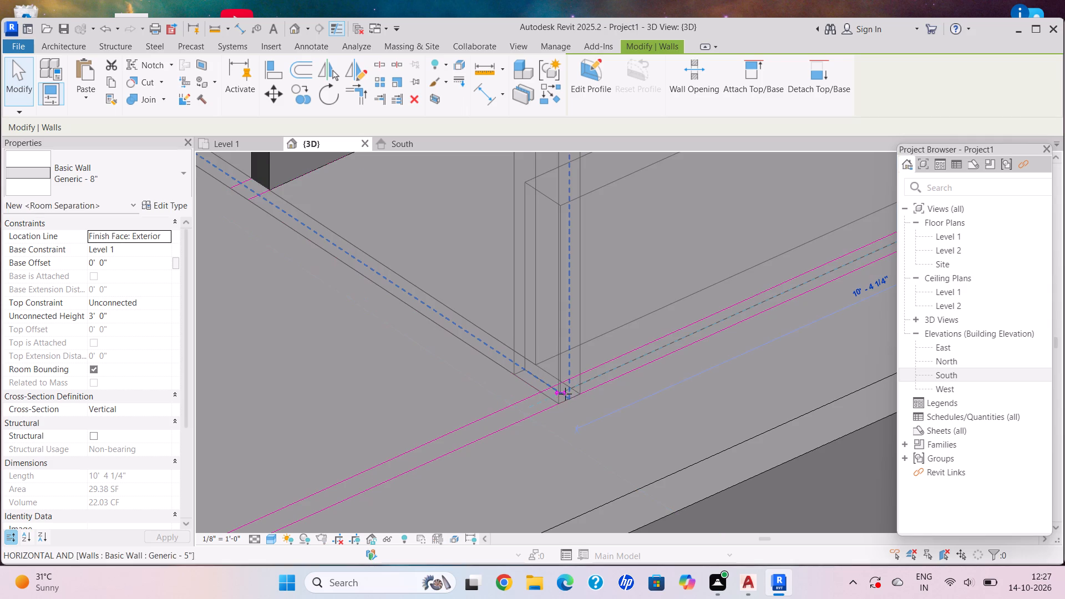
pyautogui.moveTo(565, 394); pyautogui.dragTo(570, 397)
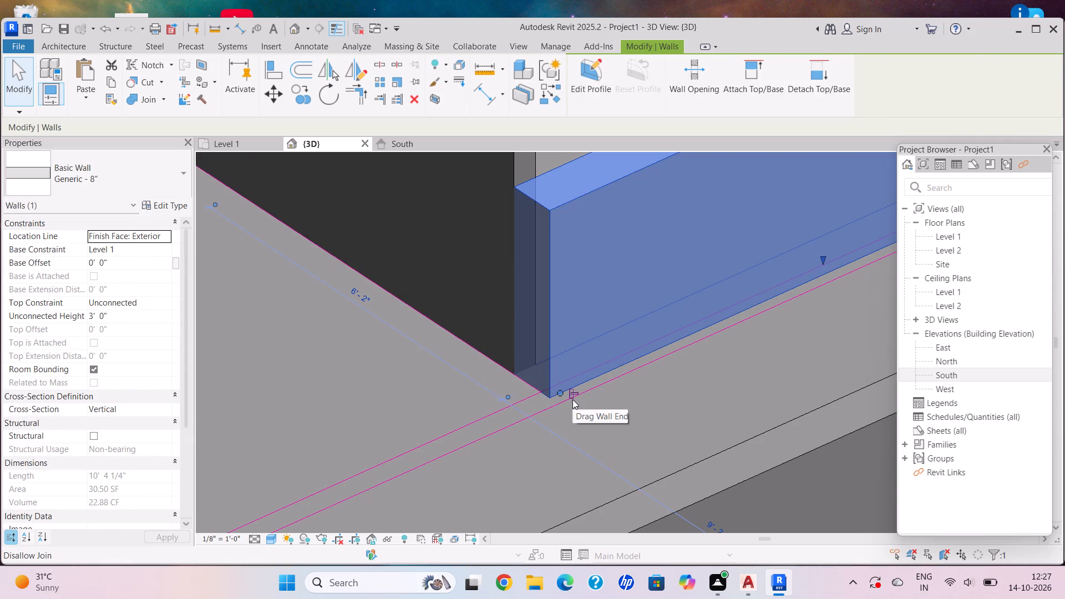
pyautogui.press('Escape')
# Set the low front wall's unconnected height to 2'.
pyautogui.scroll(-8, 572, 399)
pyautogui.keyDown('shift'); pyautogui.moveTo(559, 398); pyautogui.dragTo(532, 387, button='middle'); pyautogui.keyUp('shift')
pyautogui.scroll(-4, 532, 387)
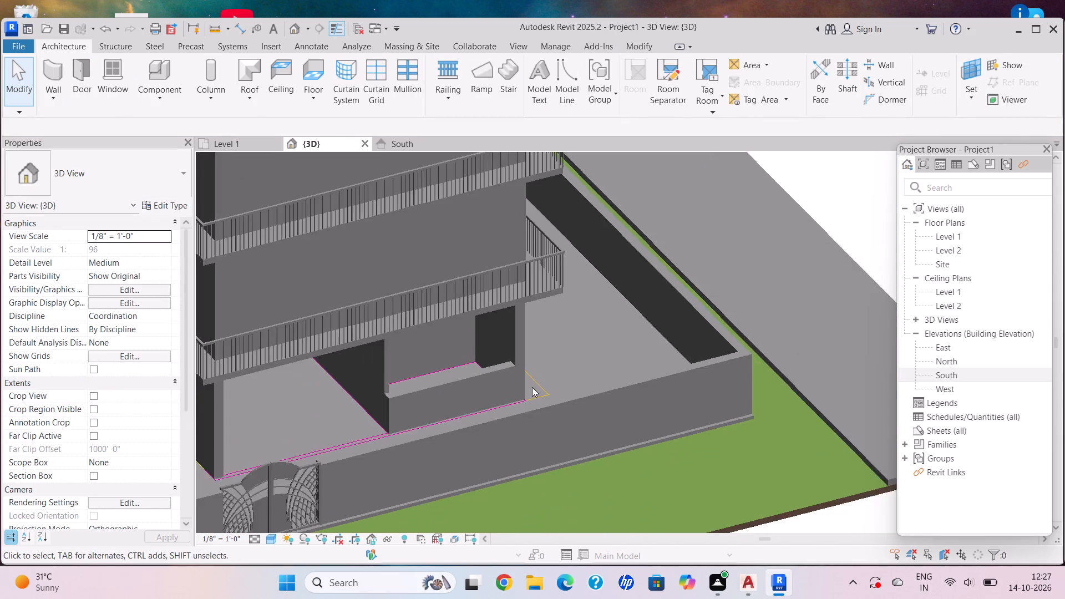
pyautogui.keyDown('shift'); pyautogui.moveTo(522, 380); pyautogui.dragTo(499, 369, button='middle'); pyautogui.keyUp('shift')
pyautogui.scroll(-4, 499, 369)
pyautogui.moveTo(506, 371); pyautogui.dragTo(738, 297, button='middle')
pyautogui.keyDown('shift'); pyautogui.moveTo(723, 318); pyautogui.dragTo(702, 343, button='middle'); pyautogui.keyUp('shift')
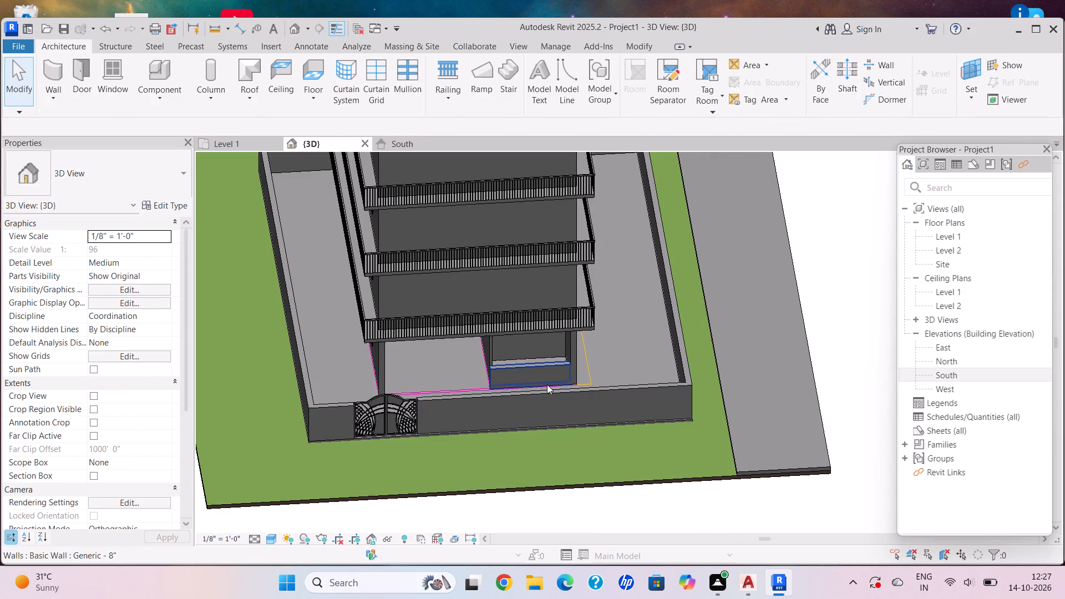
pyautogui.scroll(-1, 498, 383)
pyautogui.middleClick(498, 383)
pyautogui.scroll(8, 502, 378)
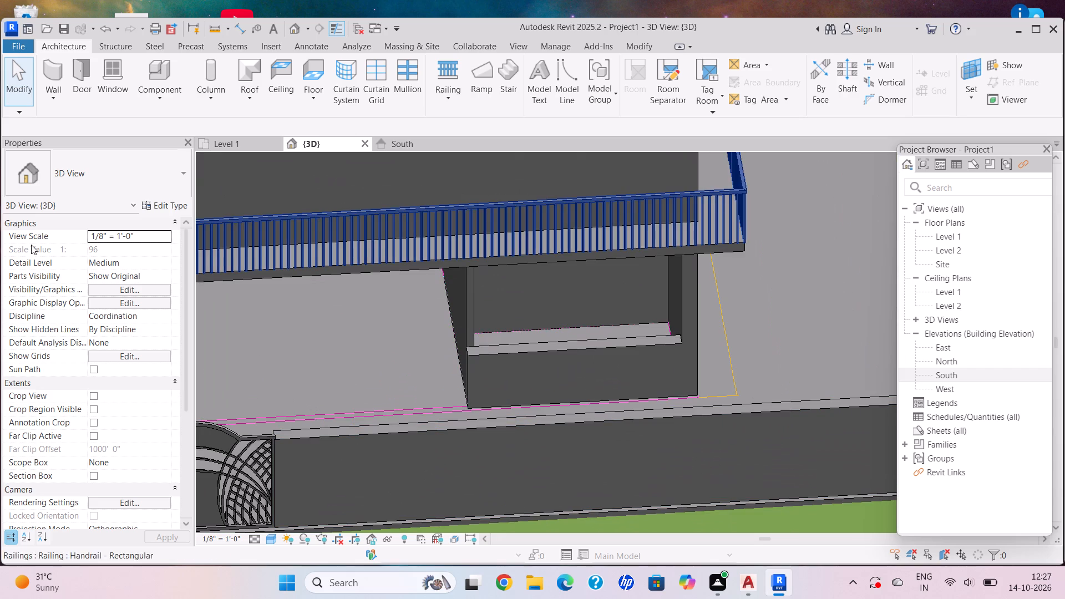
pyautogui.scroll(-5, 587, 349)
pyautogui.scroll(5, 596, 356)
pyautogui.click(580, 346)
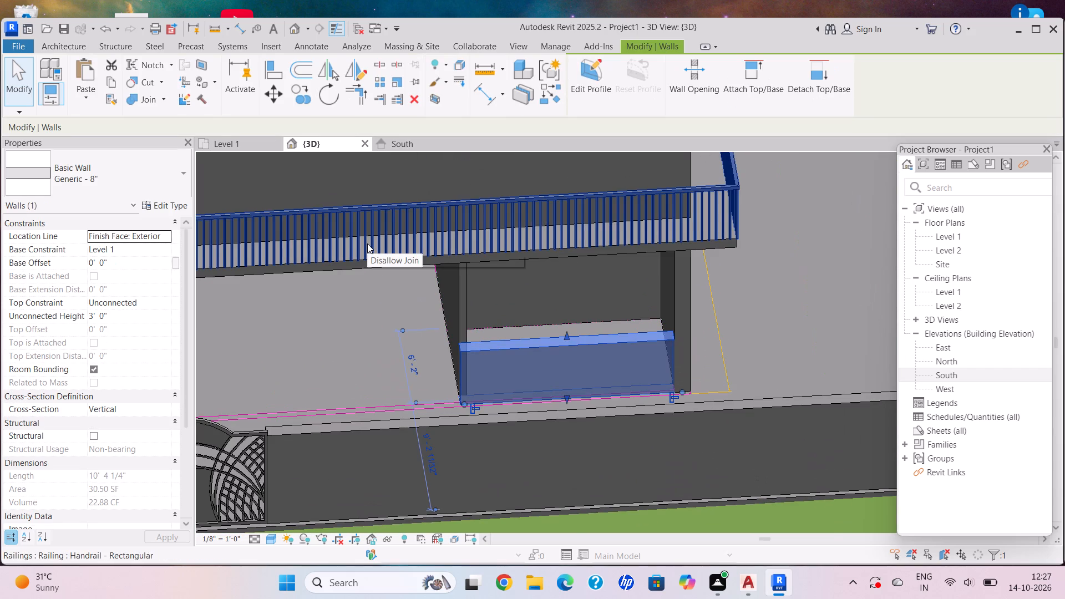
pyautogui.scroll(1, 367, 243)
pyautogui.click(119, 317)
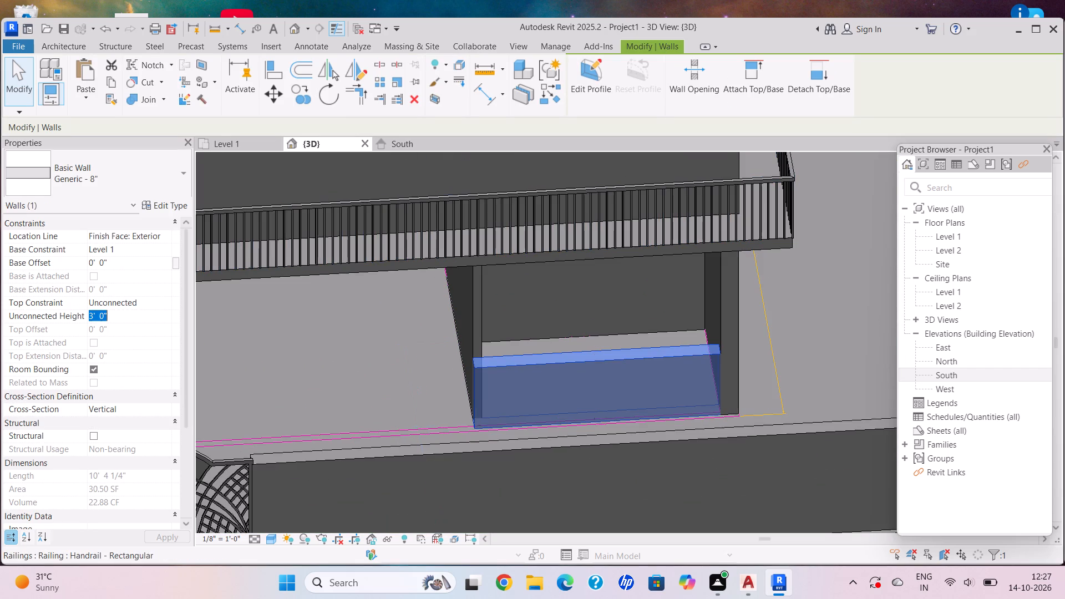
pyautogui.press('BackSpace')
pyautogui.write("2'")
pyautogui.press('Return')
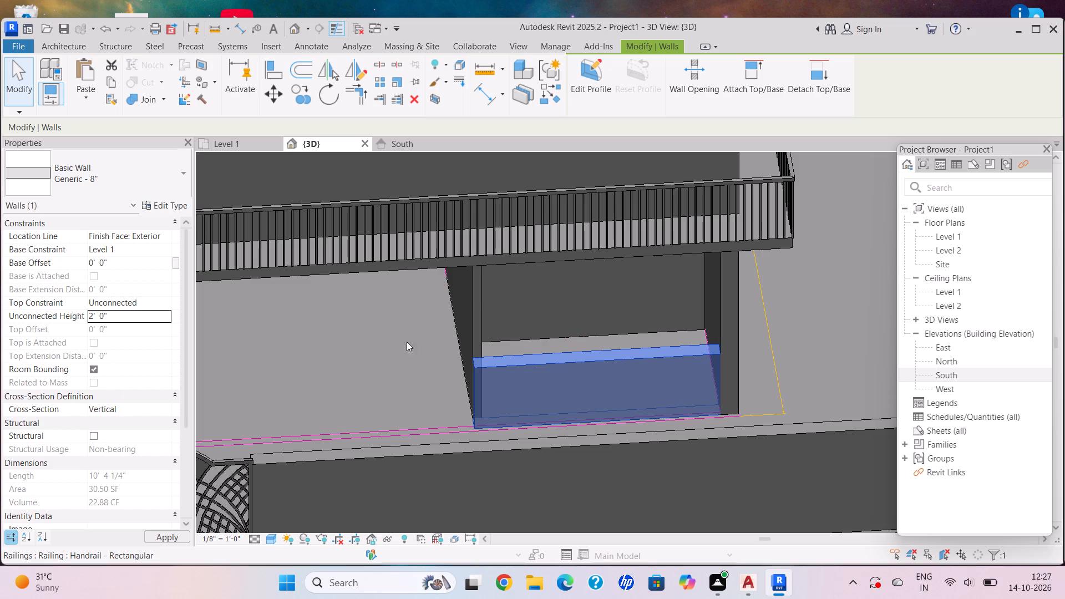
pyautogui.scroll(4, 596, 372)
pyautogui.press('Escape')
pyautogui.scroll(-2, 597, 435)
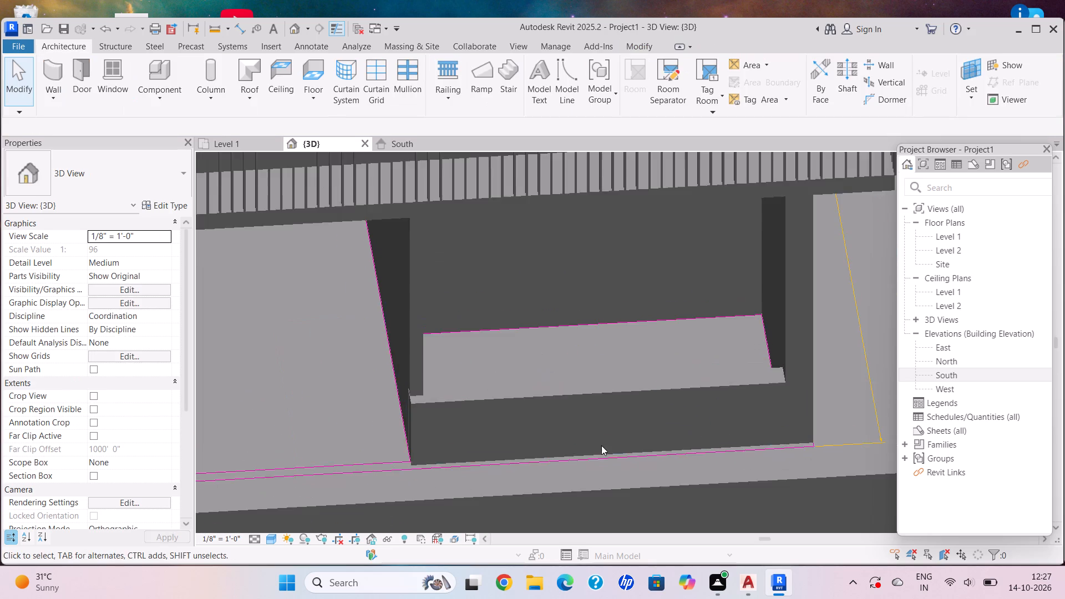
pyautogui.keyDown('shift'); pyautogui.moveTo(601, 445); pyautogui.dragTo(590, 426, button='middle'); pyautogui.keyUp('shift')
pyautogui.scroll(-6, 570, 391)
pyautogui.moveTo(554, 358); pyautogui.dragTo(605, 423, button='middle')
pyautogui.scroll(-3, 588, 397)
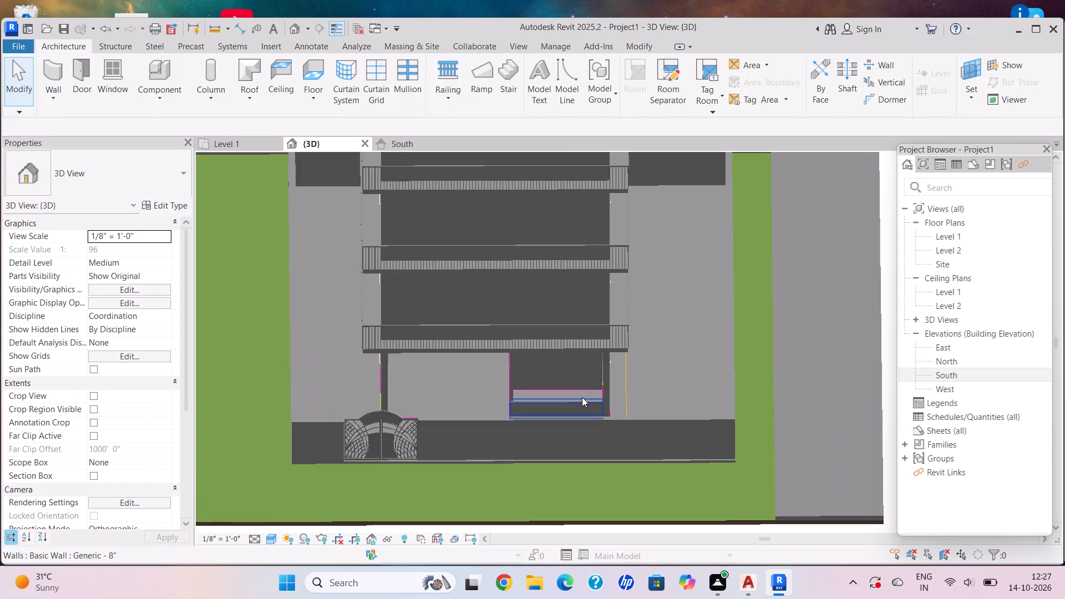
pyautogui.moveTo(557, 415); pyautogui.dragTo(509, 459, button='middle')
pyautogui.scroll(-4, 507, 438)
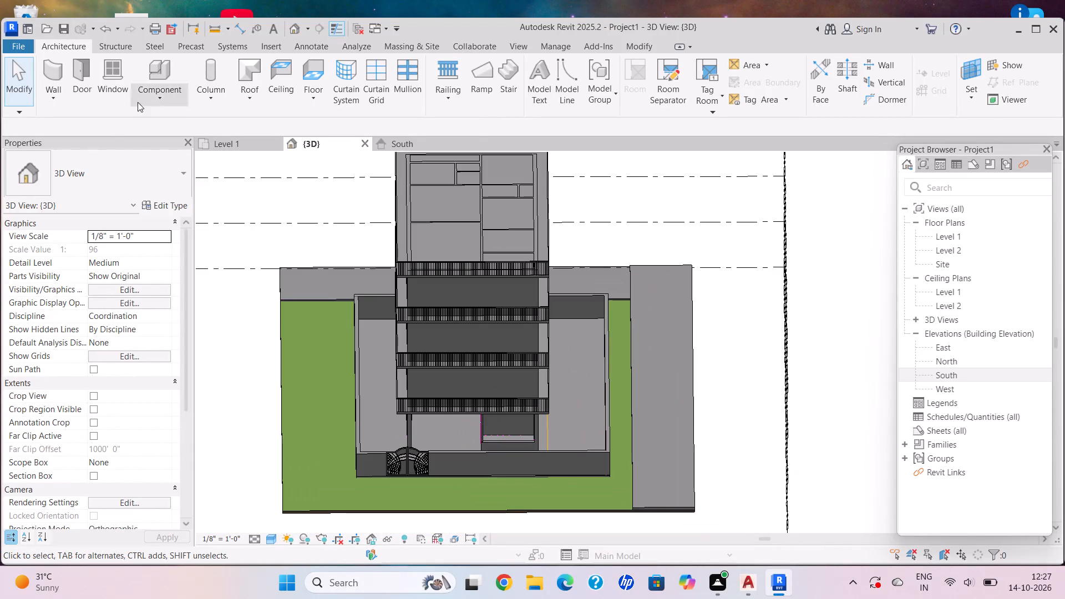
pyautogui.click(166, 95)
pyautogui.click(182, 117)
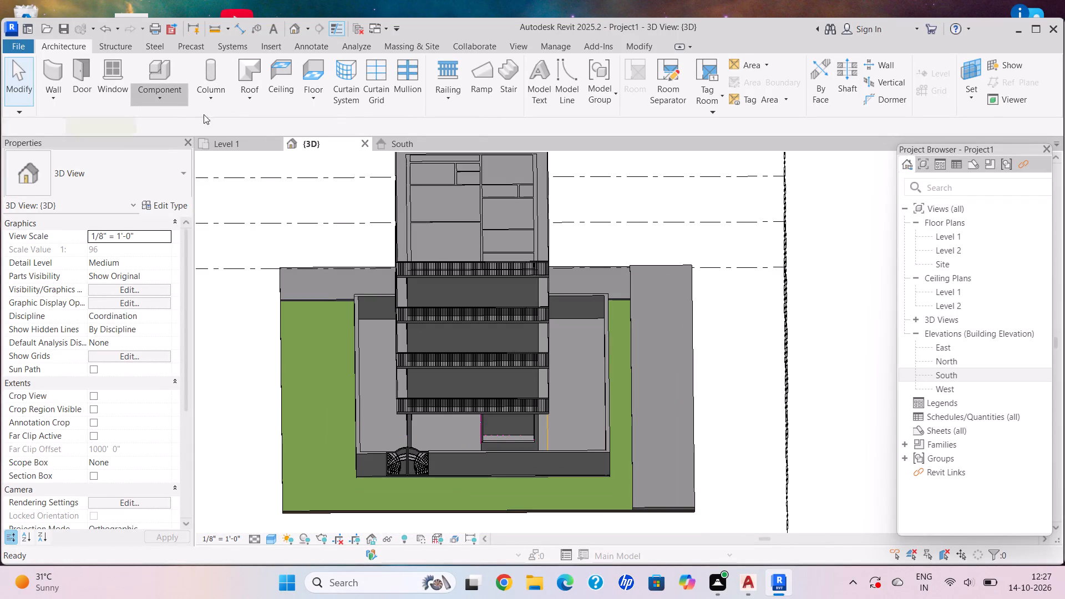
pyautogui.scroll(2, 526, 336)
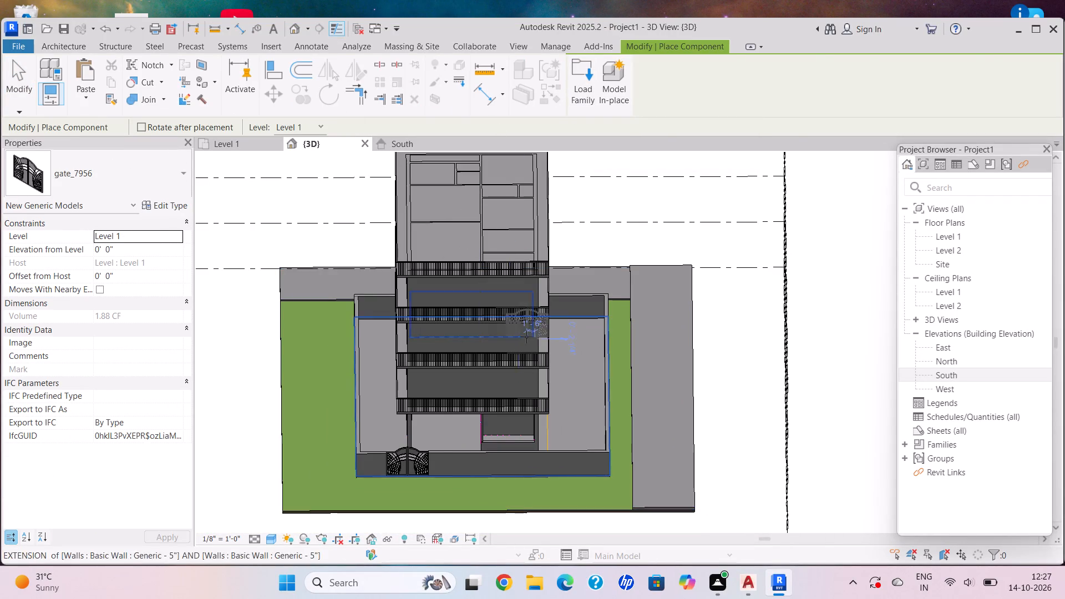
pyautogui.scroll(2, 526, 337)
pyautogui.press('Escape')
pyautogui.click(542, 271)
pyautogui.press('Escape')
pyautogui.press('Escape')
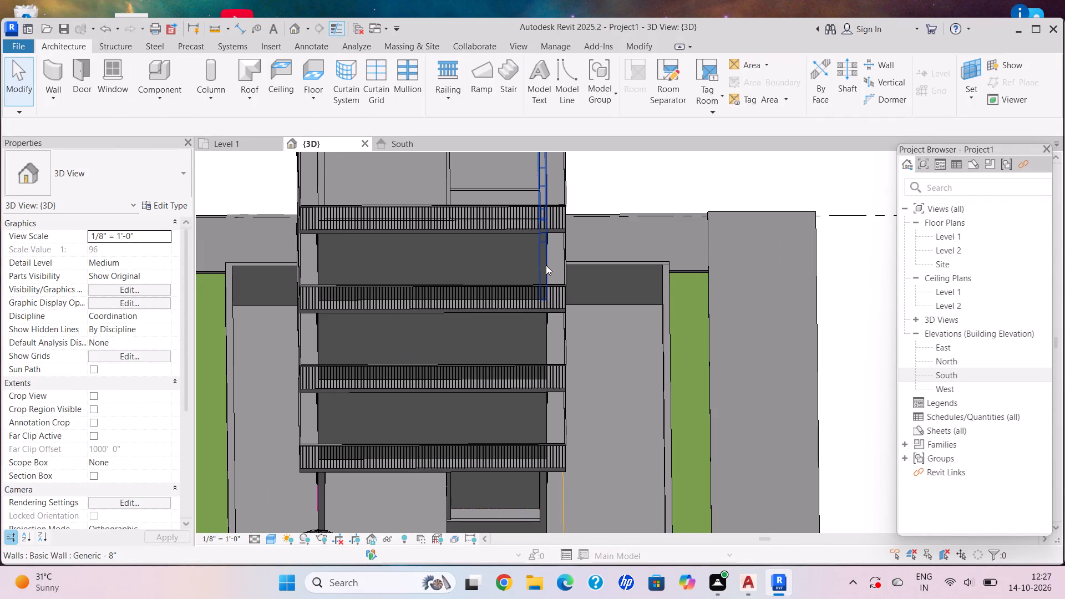
# Paint the front exterior wall faces of the three upper storeys with the Plywood, Sheathing material.
pyautogui.click(546, 265)
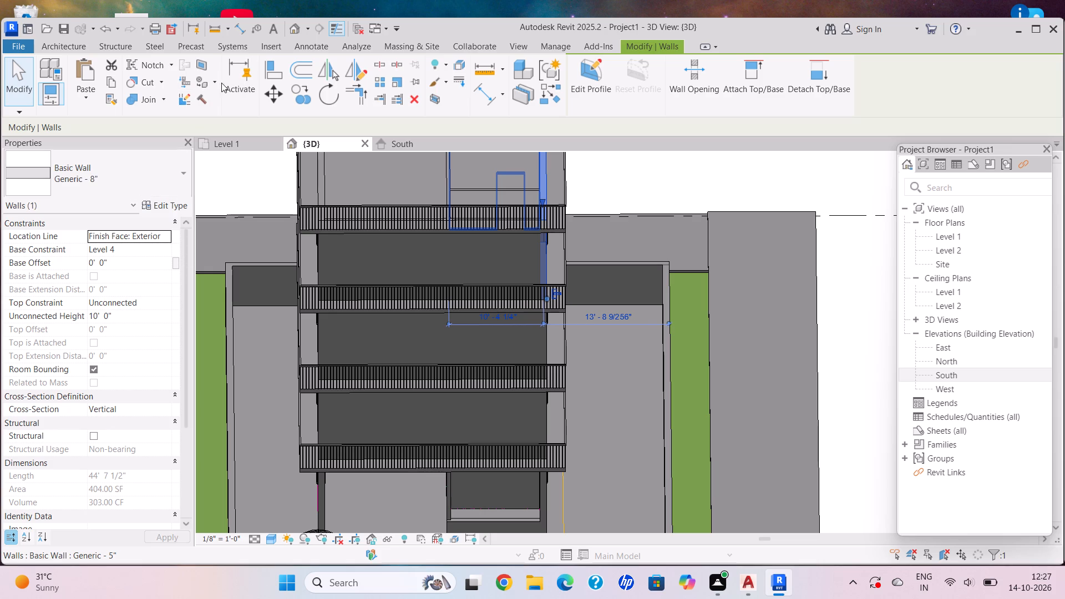
pyautogui.click(211, 81)
pyautogui.click(220, 101)
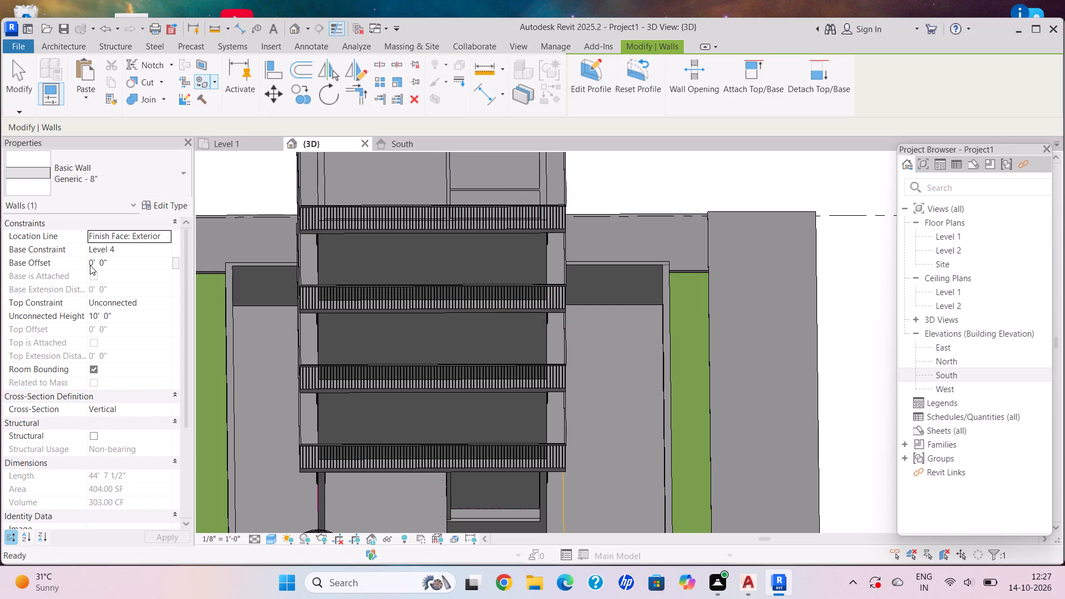
pyautogui.scroll(-5, 136, 250)
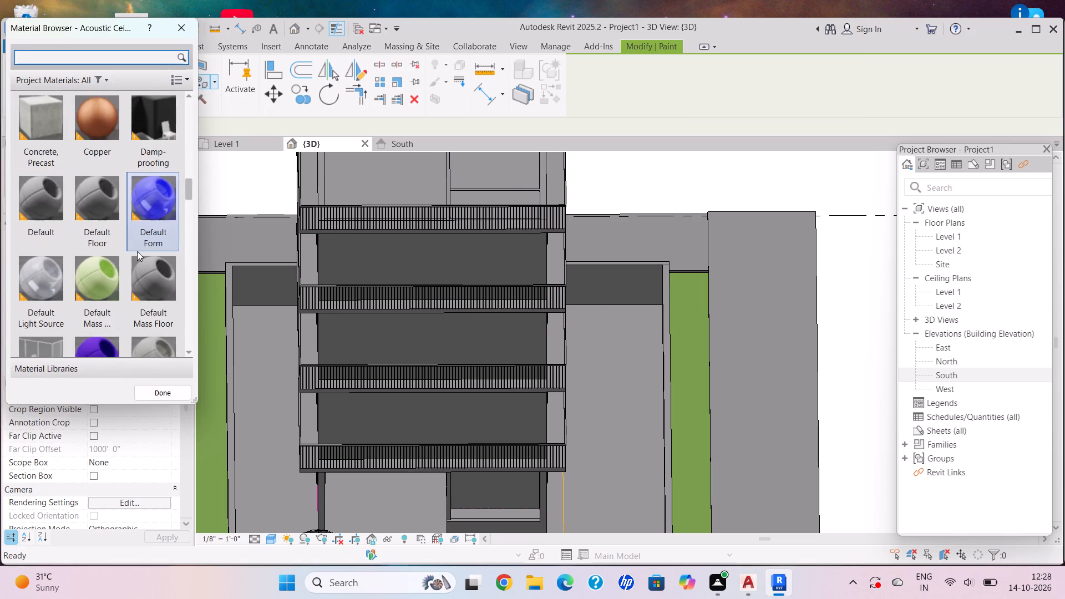
pyautogui.scroll(2, 138, 252)
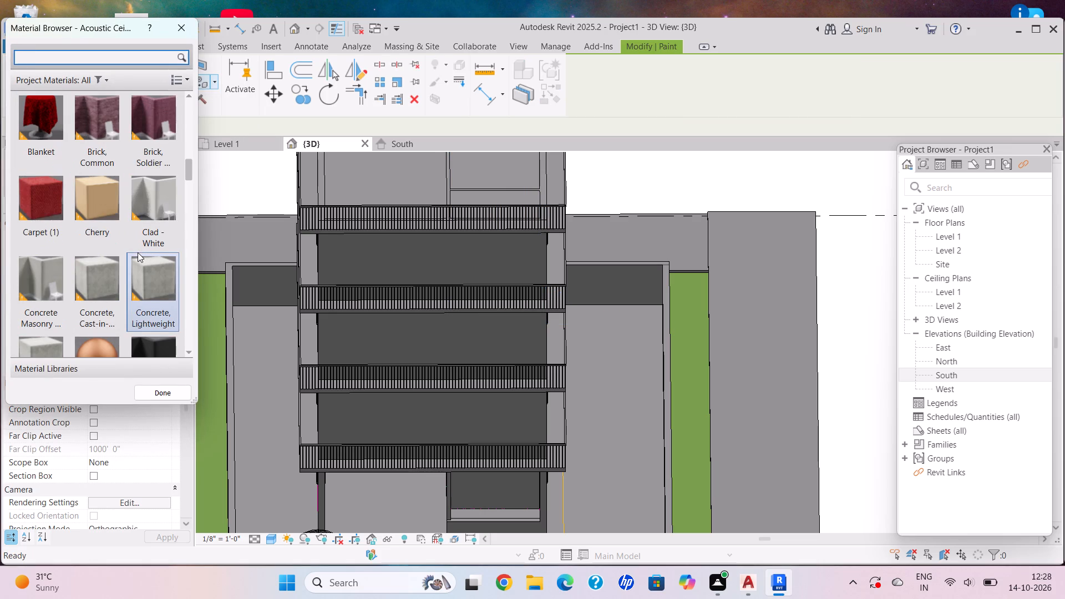
pyautogui.scroll(-3, 138, 252)
pyautogui.scroll(2, 138, 252)
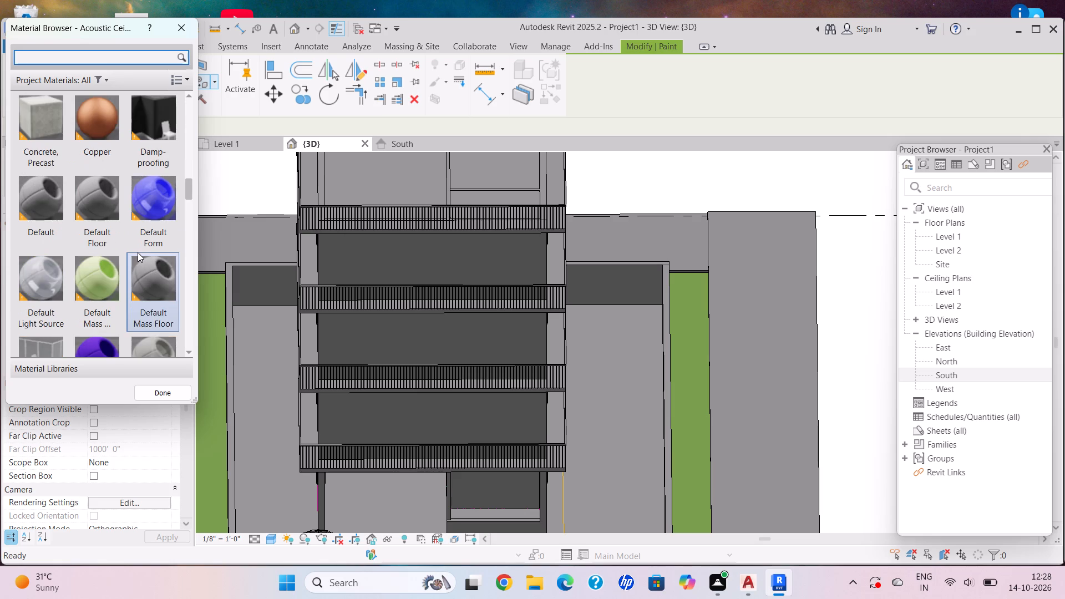
pyautogui.scroll(-5, 138, 252)
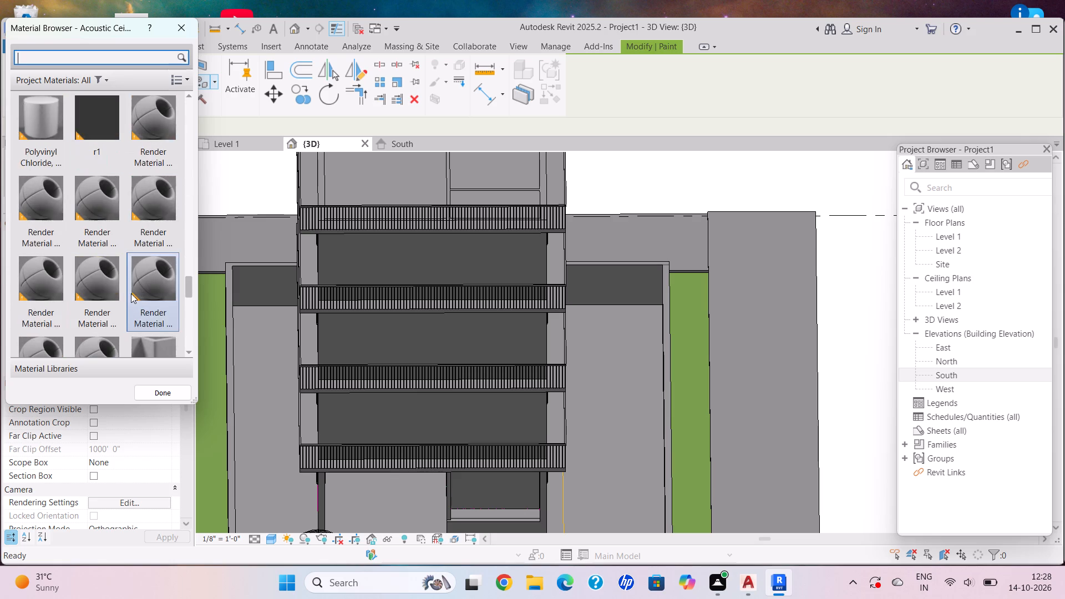
pyautogui.scroll(2, 131, 293)
pyautogui.scroll(-5, 123, 286)
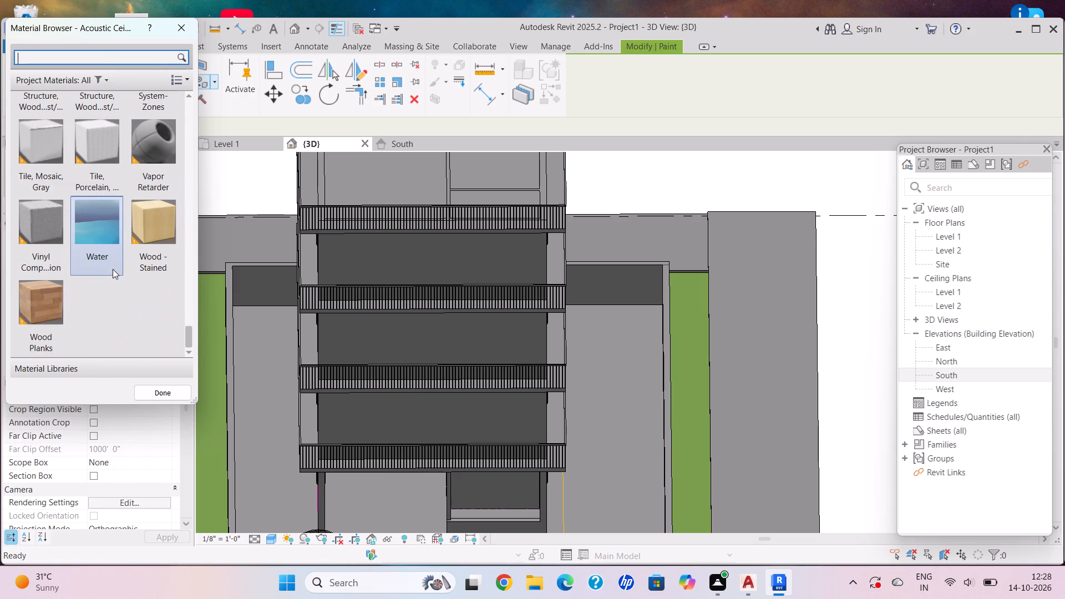
pyautogui.scroll(2, 113, 269)
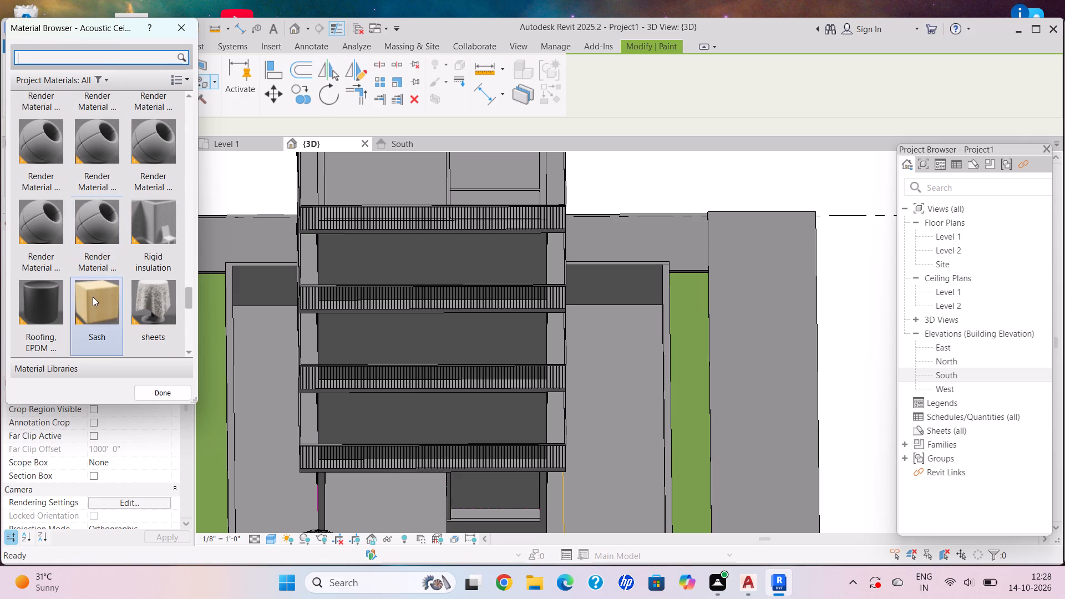
pyautogui.scroll(1, 97, 291)
pyautogui.click(99, 140)
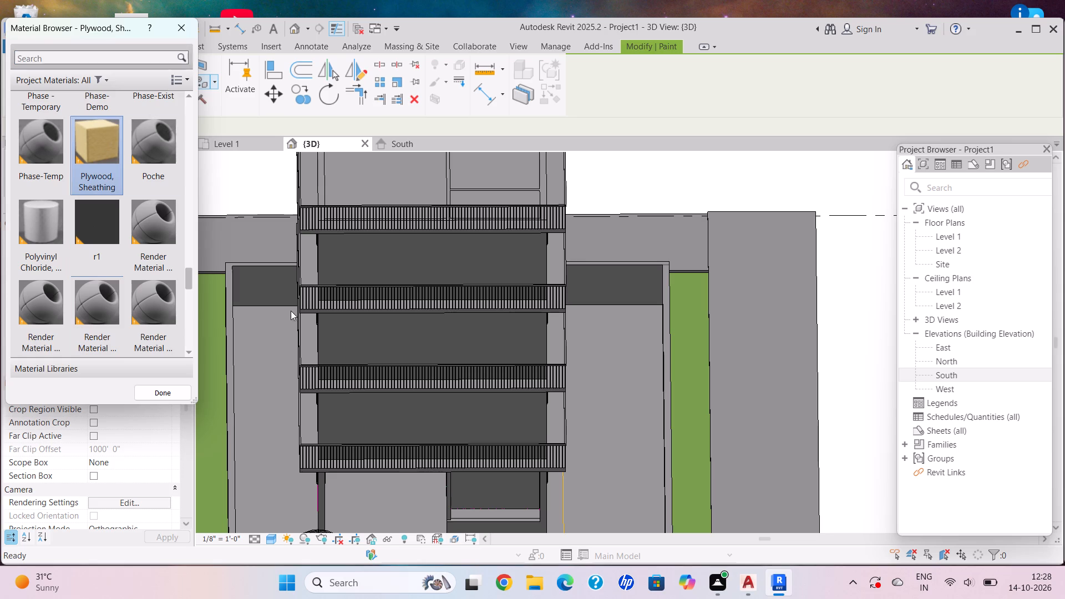
pyautogui.scroll(5, 478, 353)
pyautogui.click(468, 343)
pyautogui.click(481, 491)
pyautogui.scroll(-4, 444, 276)
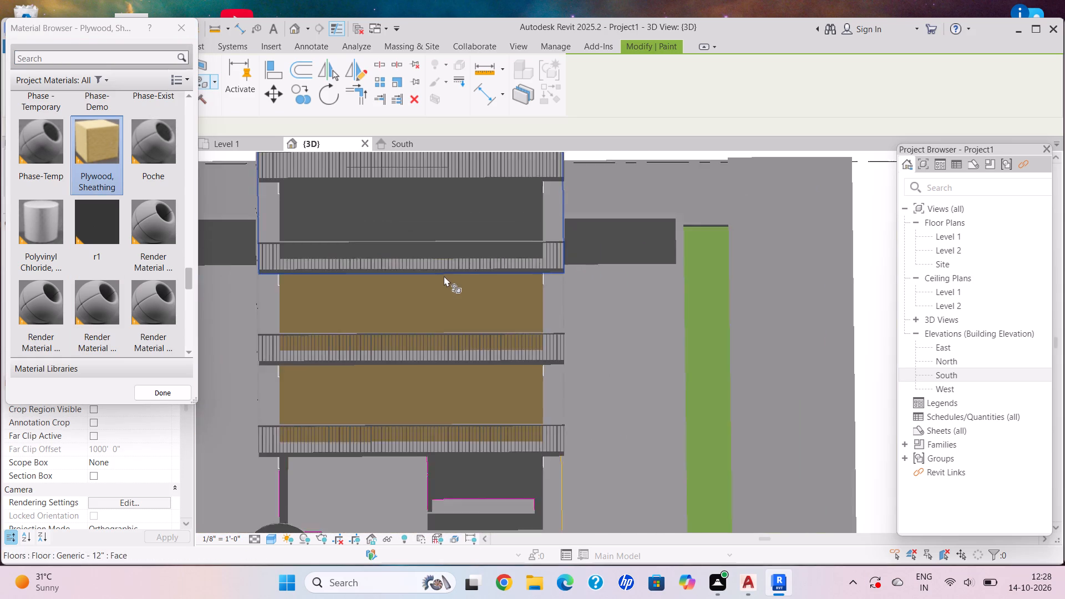
pyautogui.moveTo(450, 293); pyautogui.dragTo(473, 479, button='middle')
pyautogui.click(473, 389)
# Paint the adjoining long, windowed side's exterior wall faces on all four storeys with Plywood, Sheathing.
pyautogui.scroll(-8, 543, 358)
pyautogui.keyDown('shift'); pyautogui.moveTo(509, 431); pyautogui.dragTo(418, 372, button='middle'); pyautogui.keyUp('shift')
pyautogui.scroll(6, 393, 348)
pyautogui.click(387, 341)
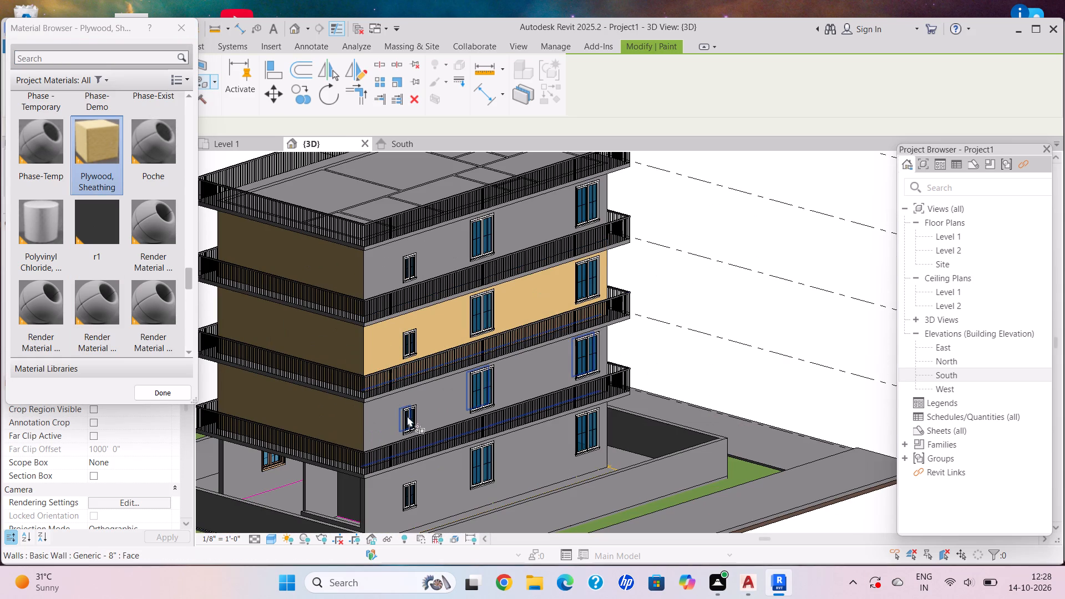
pyautogui.click(404, 415)
pyautogui.click(387, 409)
pyautogui.click(383, 257)
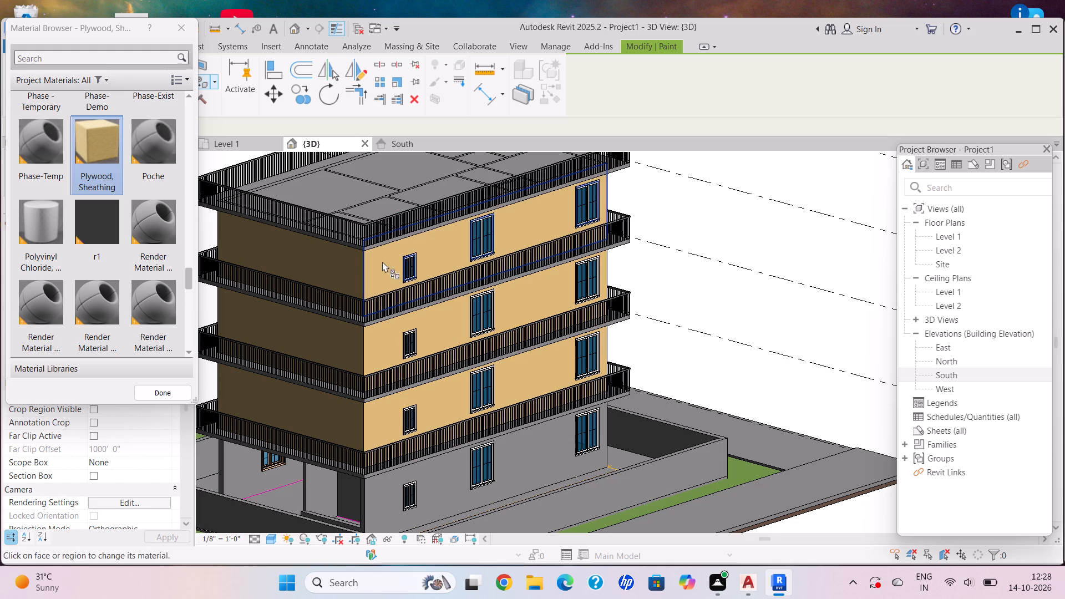
pyautogui.click(545, 461)
# Paint the rear exterior wall faces of the upper storeys with Plywood, Sheathing.
pyautogui.scroll(-5, 584, 427)
pyautogui.moveTo(595, 426); pyautogui.dragTo(439, 465, button='middle')
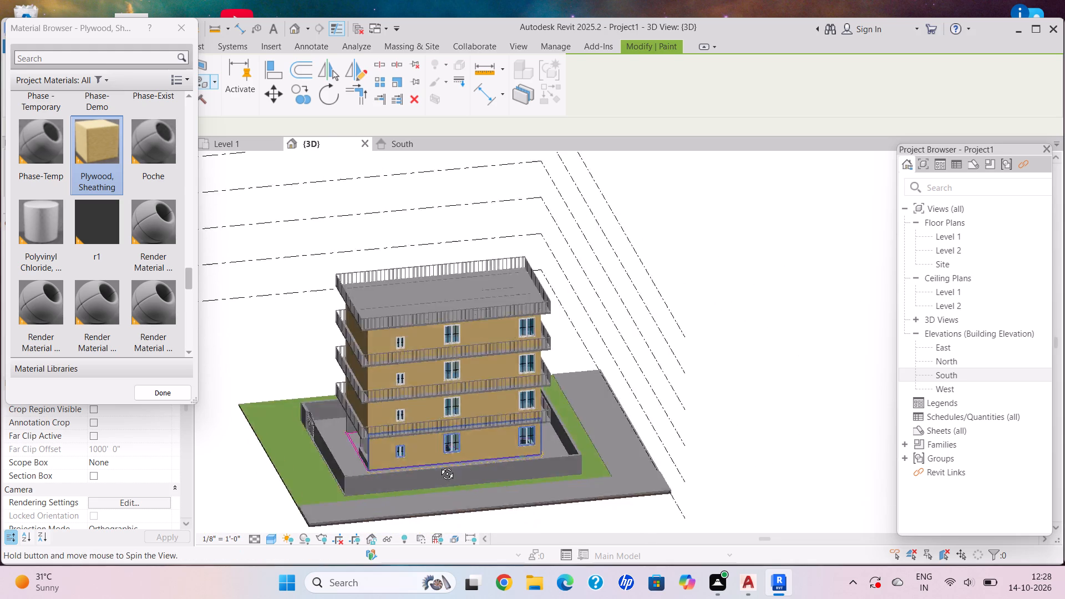
pyautogui.moveTo(439, 465); pyautogui.dragTo(323, 444, button='middle')
pyautogui.scroll(6, 542, 375)
pyautogui.click(553, 379)
pyautogui.click(568, 288)
pyautogui.scroll(5, 592, 355)
pyautogui.click(587, 374)
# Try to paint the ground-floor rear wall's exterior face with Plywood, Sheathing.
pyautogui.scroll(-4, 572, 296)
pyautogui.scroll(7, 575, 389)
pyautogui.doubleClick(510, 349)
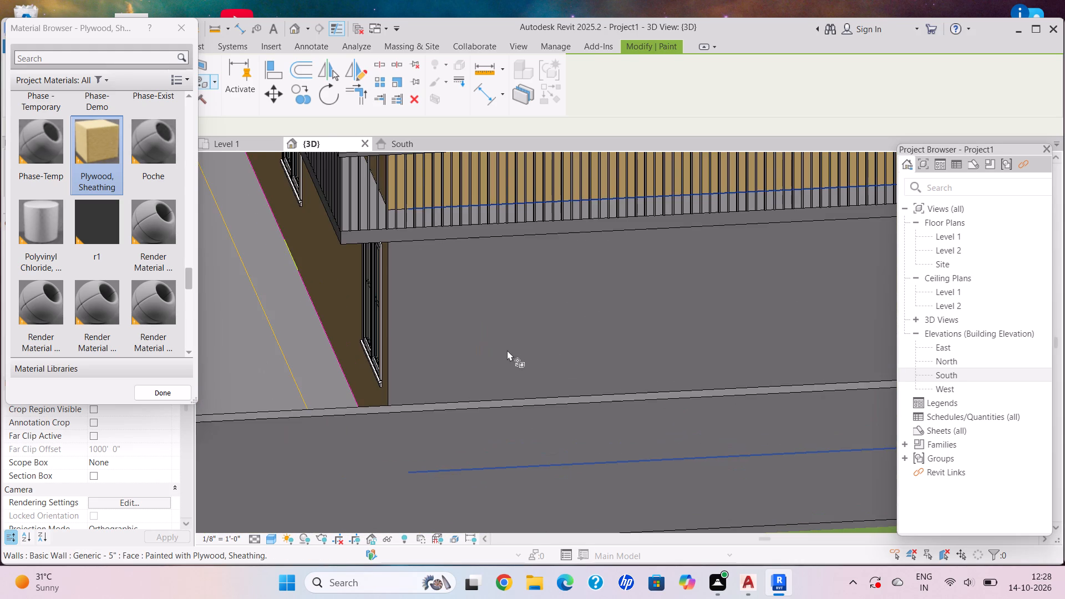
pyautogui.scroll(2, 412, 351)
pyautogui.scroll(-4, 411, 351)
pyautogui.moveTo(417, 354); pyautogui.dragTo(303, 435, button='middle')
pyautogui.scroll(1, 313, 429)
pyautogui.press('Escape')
# Delete the duplicate Generic - 5" wall that overlaps the ground-floor rear wall.
pyautogui.scroll(-1, 515, 436)
pyautogui.moveTo(515, 436); pyautogui.dragTo(494, 429, button='middle')
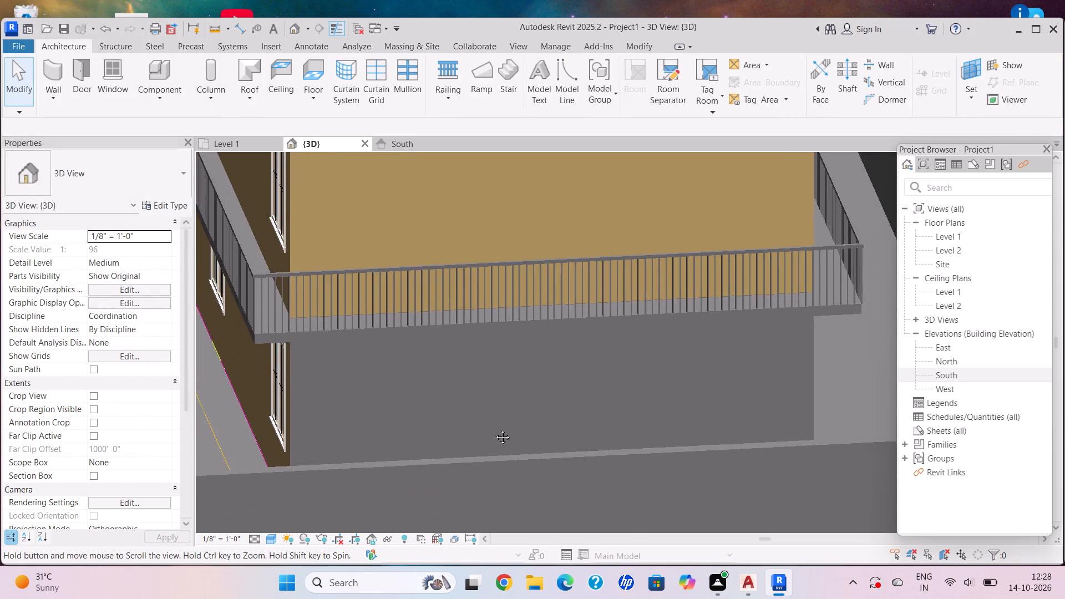
pyautogui.moveTo(494, 429); pyautogui.dragTo(454, 417, button='middle')
pyautogui.keyDown('shift'); pyautogui.scroll(-1, 461, 420); pyautogui.keyUp('shift')
pyautogui.moveTo(428, 414); pyautogui.dragTo(96, 408, button='middle')
pyautogui.scroll(5, 618, 384)
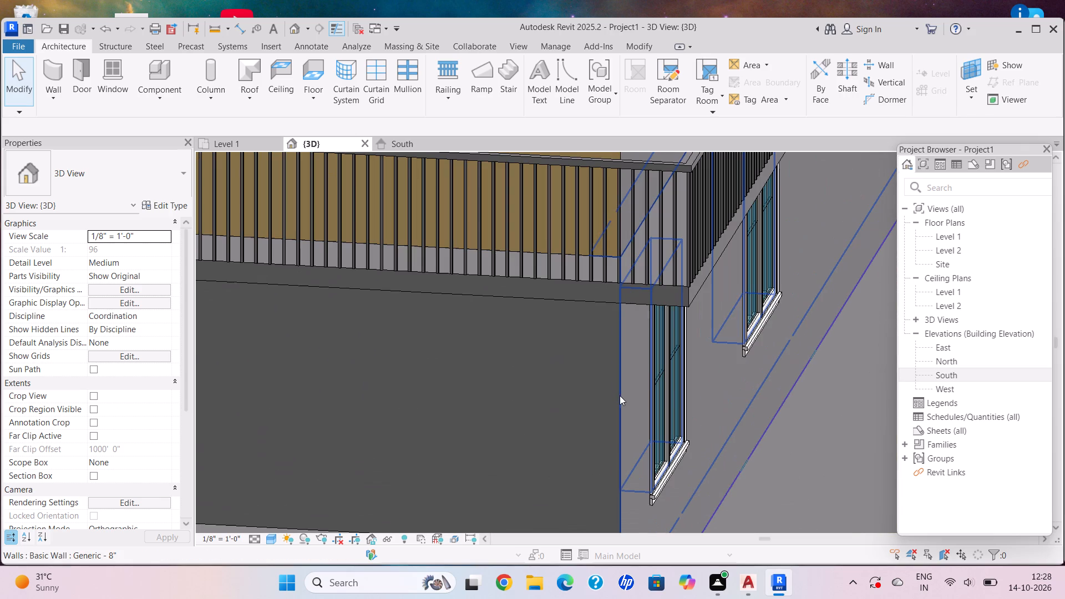
pyautogui.click(574, 306)
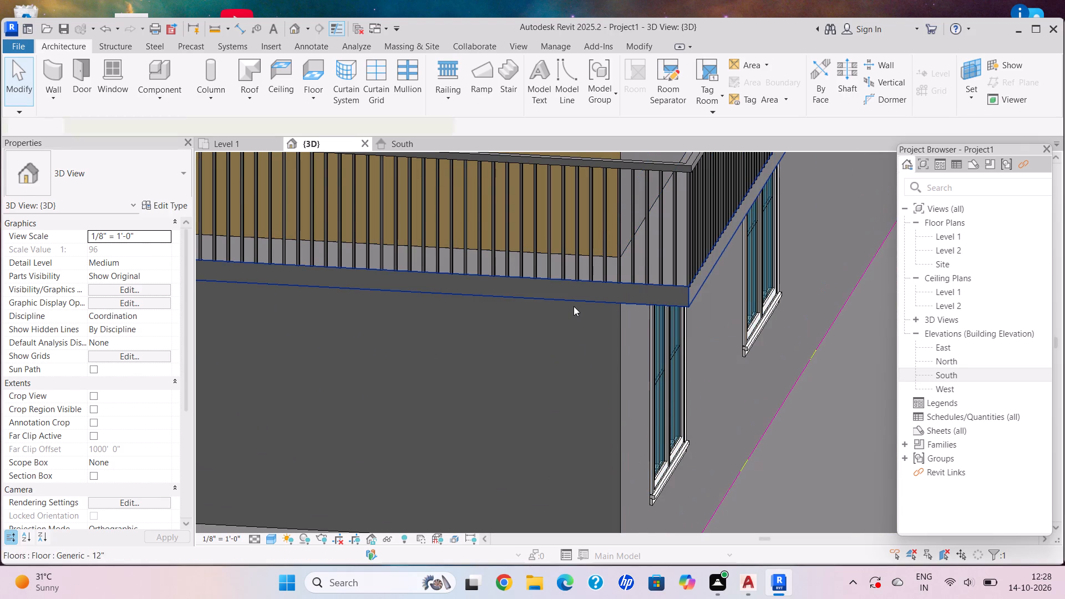
pyautogui.scroll(-6, 630, 372)
pyautogui.press('Escape')
pyautogui.scroll(-1, 588, 398)
pyautogui.keyDown('shift'); pyautogui.moveTo(586, 380); pyautogui.dragTo(554, 435, button='middle'); pyautogui.keyUp('shift')
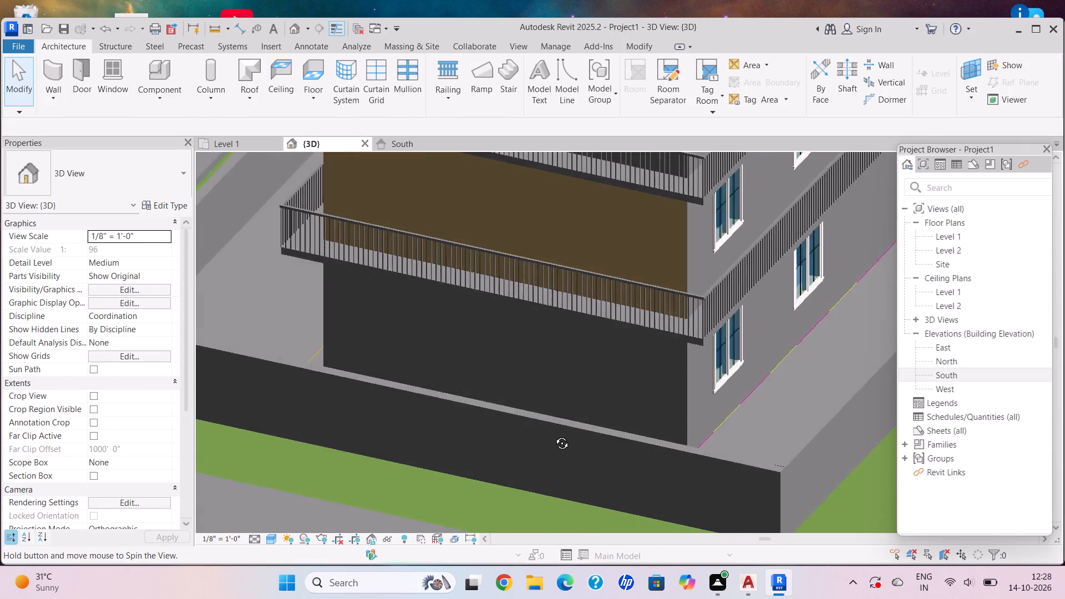
pyautogui.keyDown('shift'); pyautogui.moveTo(554, 435); pyautogui.dragTo(552, 458, button='middle'); pyautogui.keyUp('shift')
pyautogui.keyDown('shift'); pyautogui.moveTo(612, 399); pyautogui.dragTo(597, 398, button='middle'); pyautogui.keyUp('shift')
pyautogui.scroll(5, 719, 436)
pyautogui.scroll(5, 682, 471)
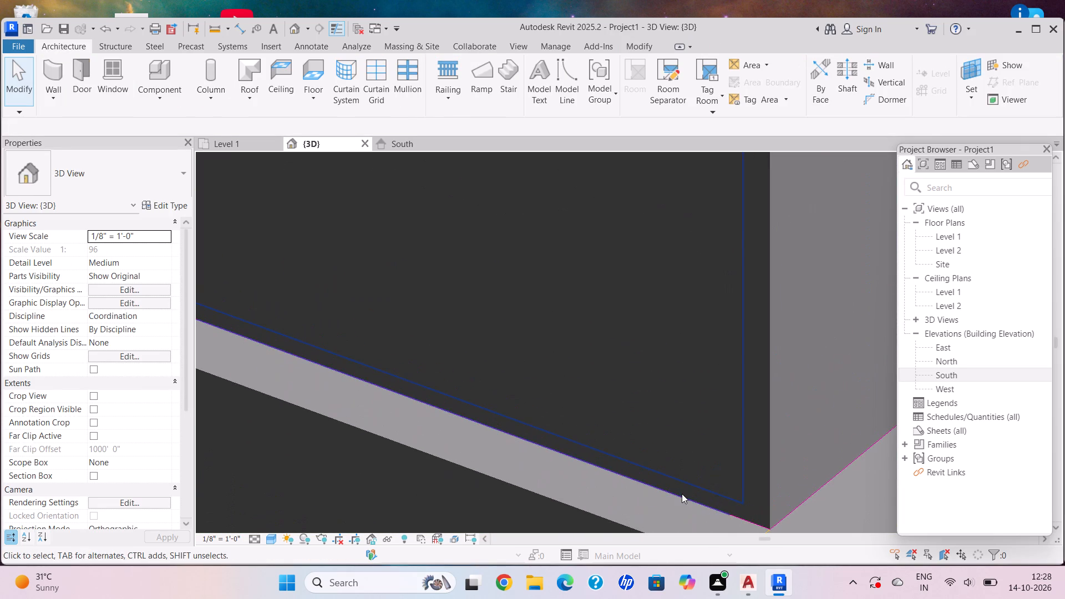
pyautogui.click(682, 495)
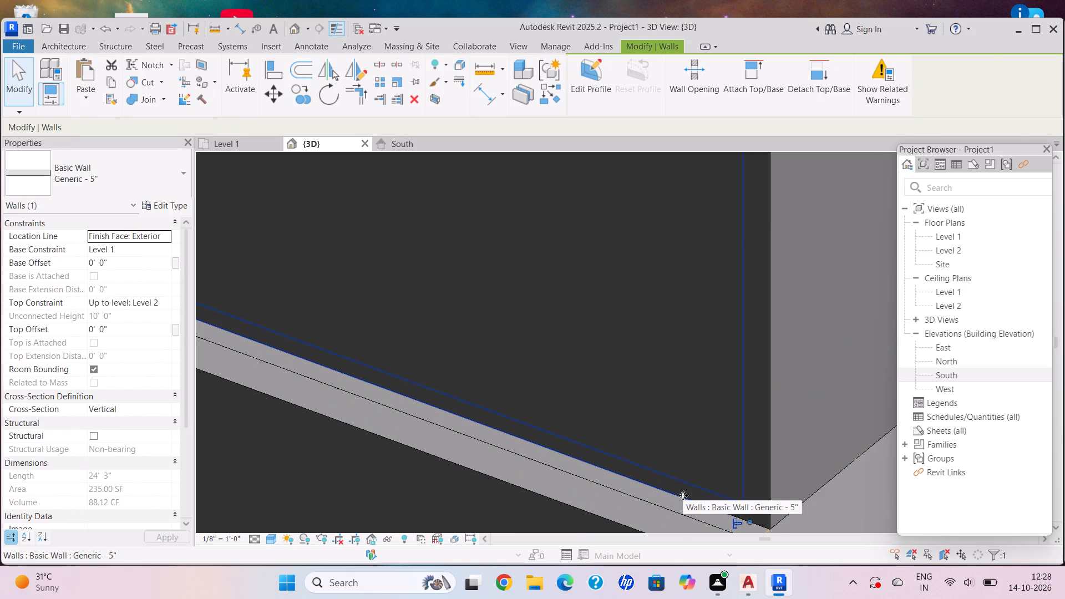
pyautogui.press('Delete')
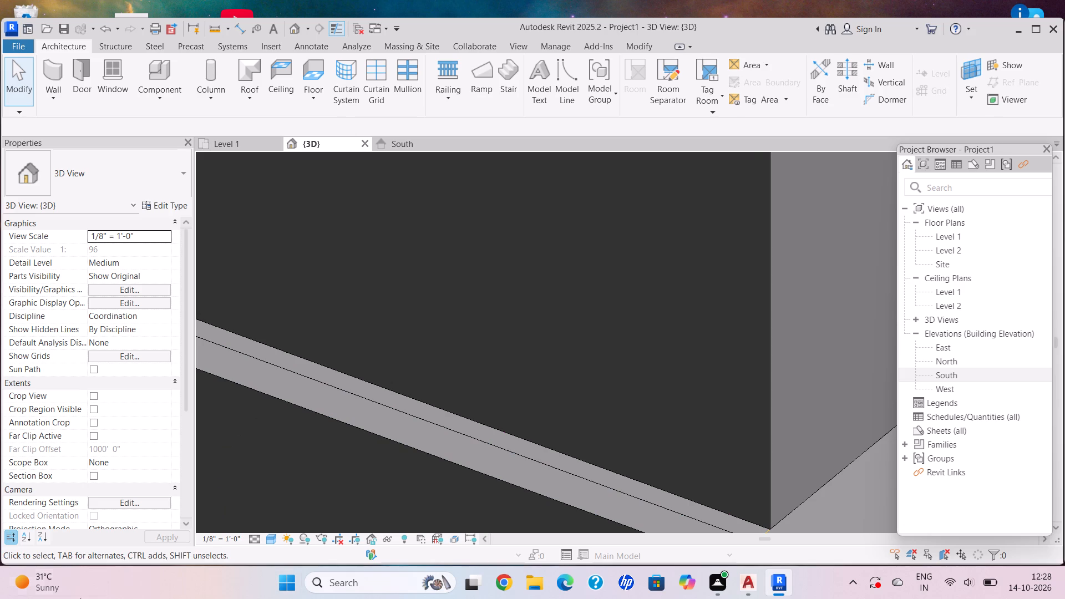
# Paint the exterior face of the remaining Generic - 5" ground-floor rear wall with Plywood, Sheathing.
pyautogui.scroll(-7, 386, 428)
pyautogui.moveTo(370, 404); pyautogui.dragTo(399, 391, button='middle')
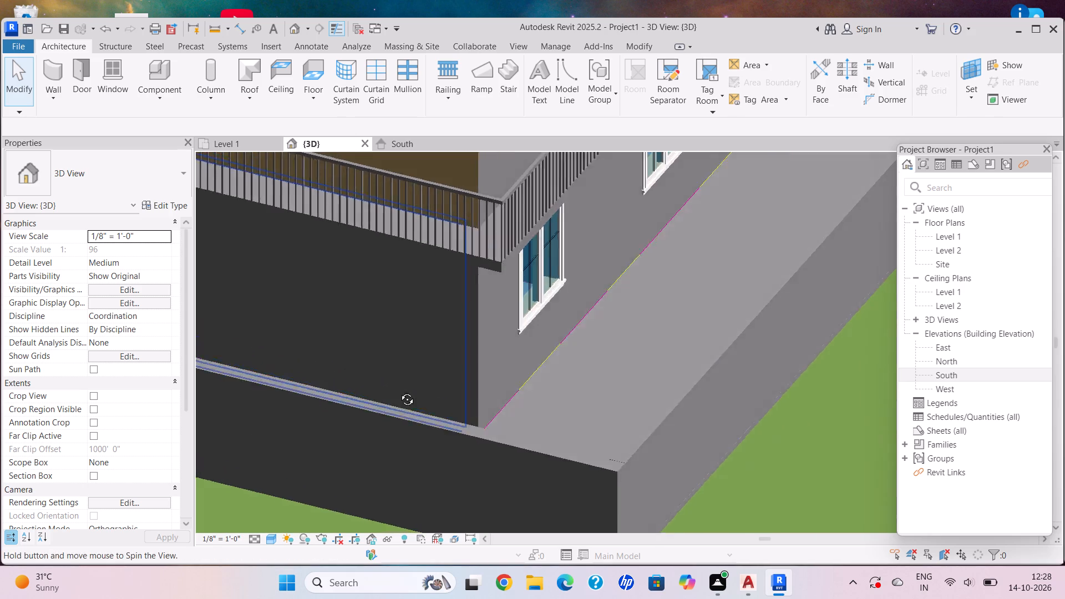
pyautogui.moveTo(399, 391); pyautogui.dragTo(475, 365, button='middle')
pyautogui.moveTo(460, 332); pyautogui.dragTo(768, 330, button='middle')
pyautogui.keyDown('shift'); pyautogui.moveTo(543, 317); pyautogui.dragTo(607, 356, button='middle'); pyautogui.keyUp('shift')
pyautogui.scroll(-2, 379, 328)
pyautogui.moveTo(376, 328); pyautogui.dragTo(586, 328, button='middle')
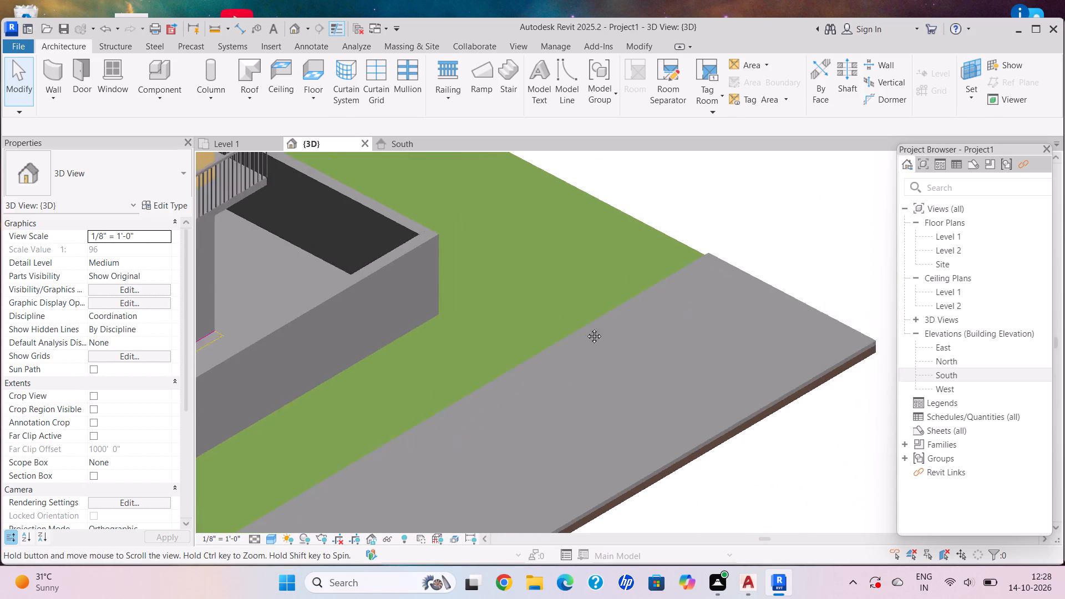
pyautogui.moveTo(586, 328); pyautogui.dragTo(870, 322, button='middle')
pyautogui.scroll(4, 376, 489)
pyautogui.click(405, 515)
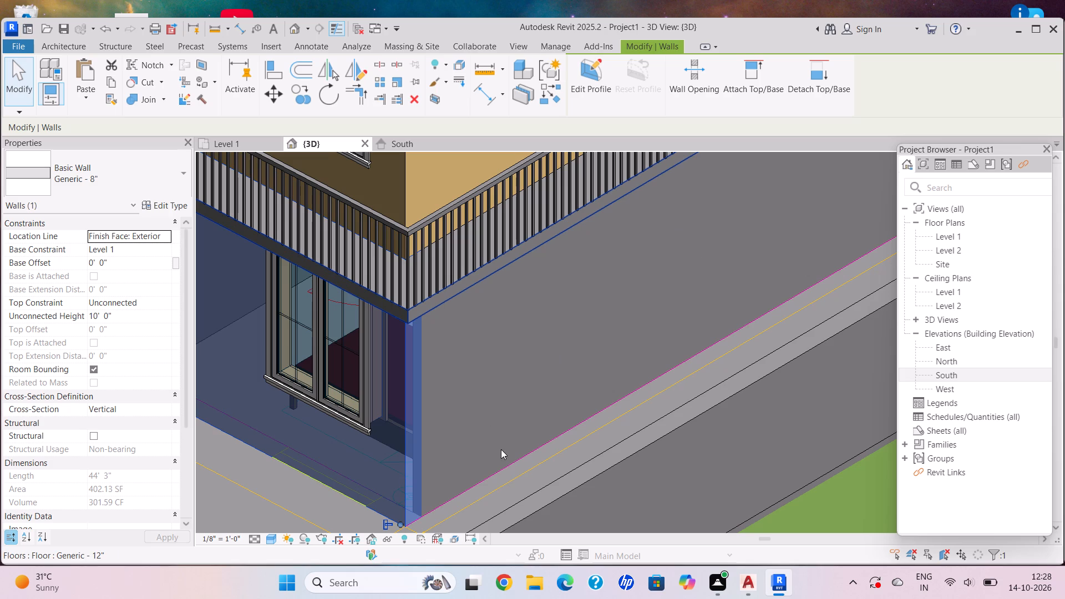
pyautogui.click(509, 464)
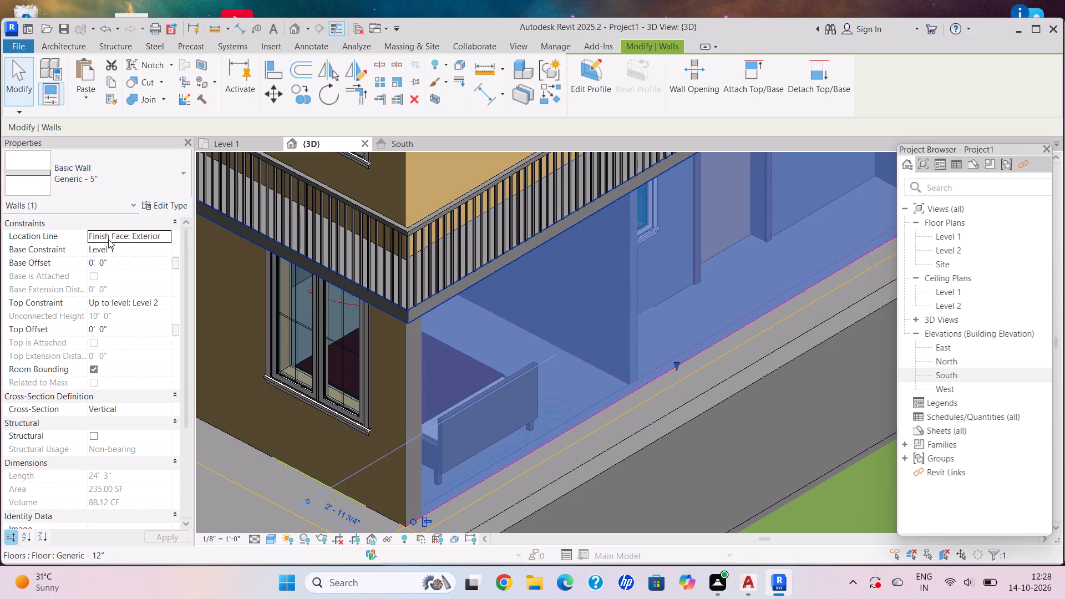
pyautogui.moveTo(216, 84); pyautogui.dragTo(221, 84)
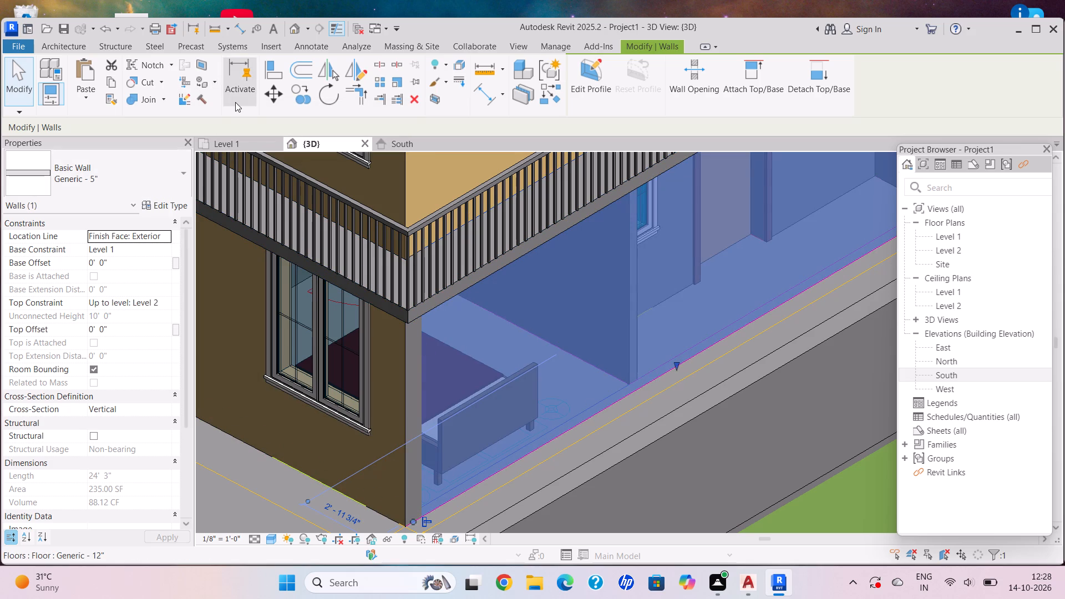
pyautogui.click(210, 82)
pyautogui.click(212, 75)
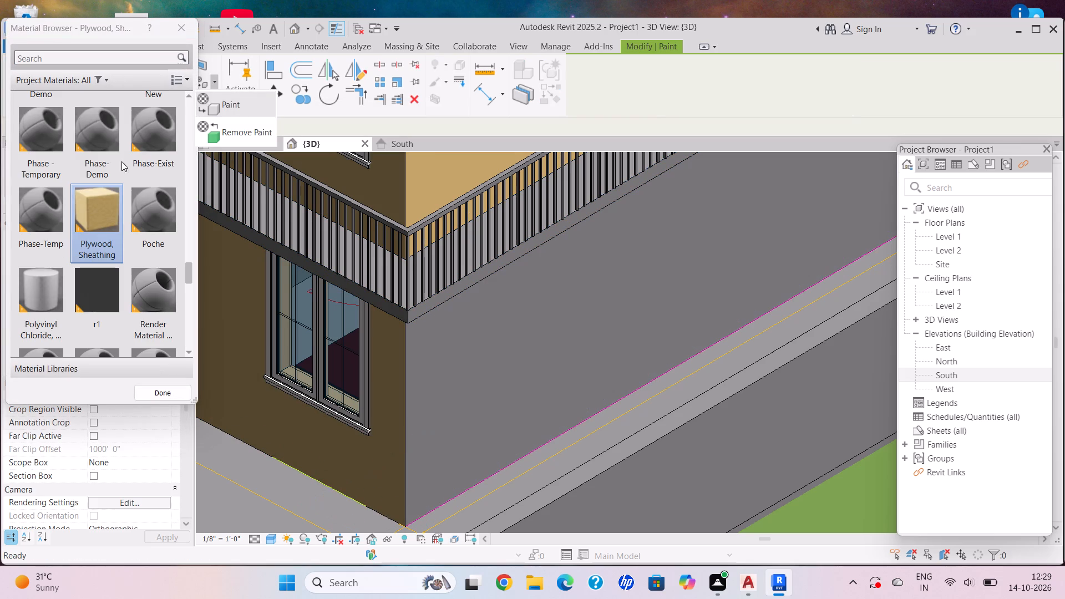
# Paint the ground-floor wall face on the windowless side of the building with the Plywood, Sheathing material.
pyautogui.click(85, 200)
pyautogui.scroll(2, 704, 464)
pyautogui.click(514, 322)
pyautogui.scroll(-5, 539, 378)
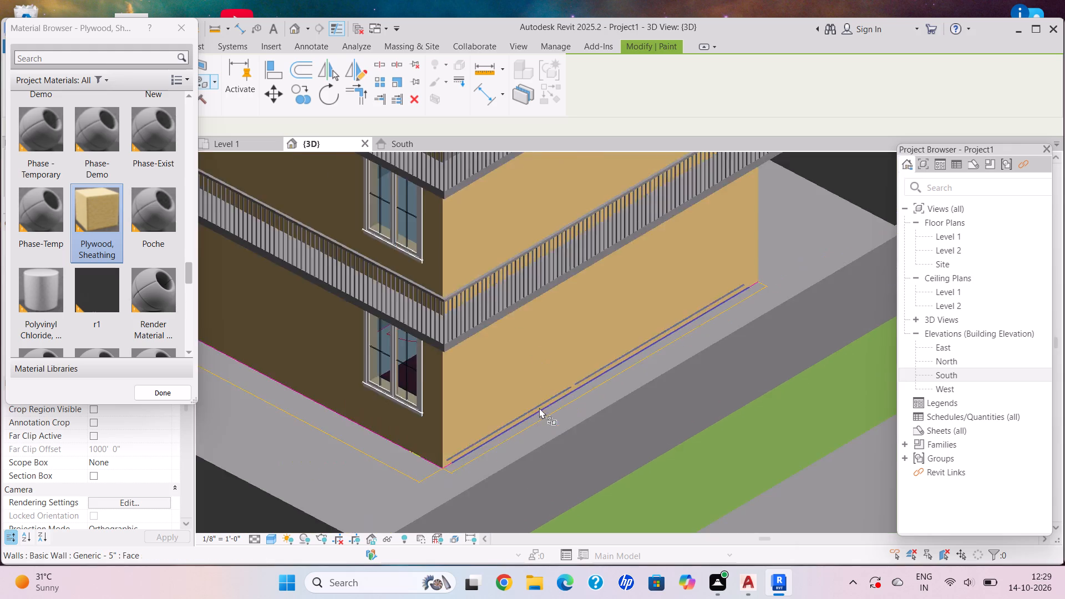
pyautogui.scroll(-10, 539, 408)
pyautogui.scroll(5, 533, 263)
pyautogui.click(581, 317)
pyautogui.click(542, 232)
# Paint the wall faces on all four floors of the adjoining windowed facade with Plywood, Sheathing.
pyautogui.scroll(-5, 719, 395)
pyautogui.keyDown('shift'); pyautogui.moveTo(716, 418); pyautogui.dragTo(506, 372, button='middle'); pyautogui.keyUp('shift')
pyautogui.moveTo(595, 365); pyautogui.dragTo(250, 317, button='middle')
pyautogui.scroll(4, 612, 380)
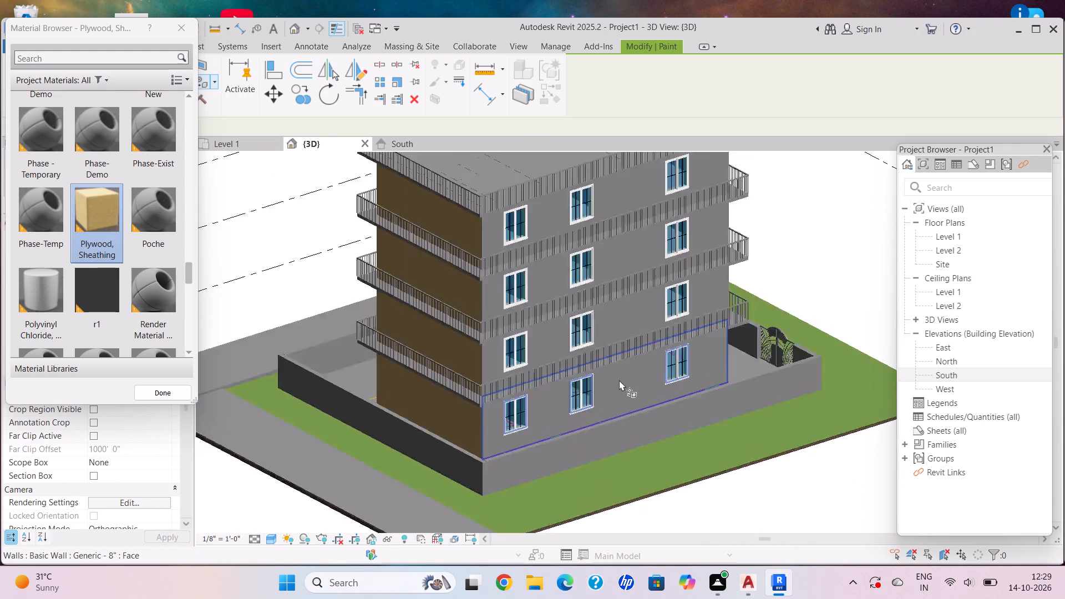
pyautogui.scroll(2, 619, 380)
pyautogui.click(619, 379)
pyautogui.click(631, 283)
pyautogui.scroll(-1, 631, 229)
pyautogui.moveTo(631, 233); pyautogui.dragTo(633, 448, button='middle')
pyautogui.click(651, 359)
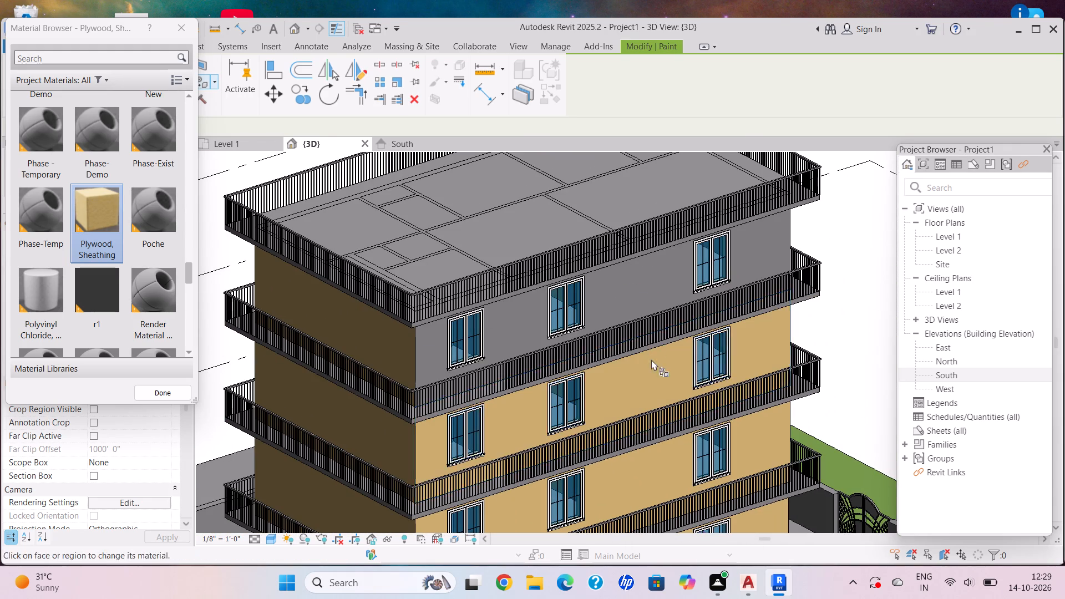
pyautogui.click(620, 276)
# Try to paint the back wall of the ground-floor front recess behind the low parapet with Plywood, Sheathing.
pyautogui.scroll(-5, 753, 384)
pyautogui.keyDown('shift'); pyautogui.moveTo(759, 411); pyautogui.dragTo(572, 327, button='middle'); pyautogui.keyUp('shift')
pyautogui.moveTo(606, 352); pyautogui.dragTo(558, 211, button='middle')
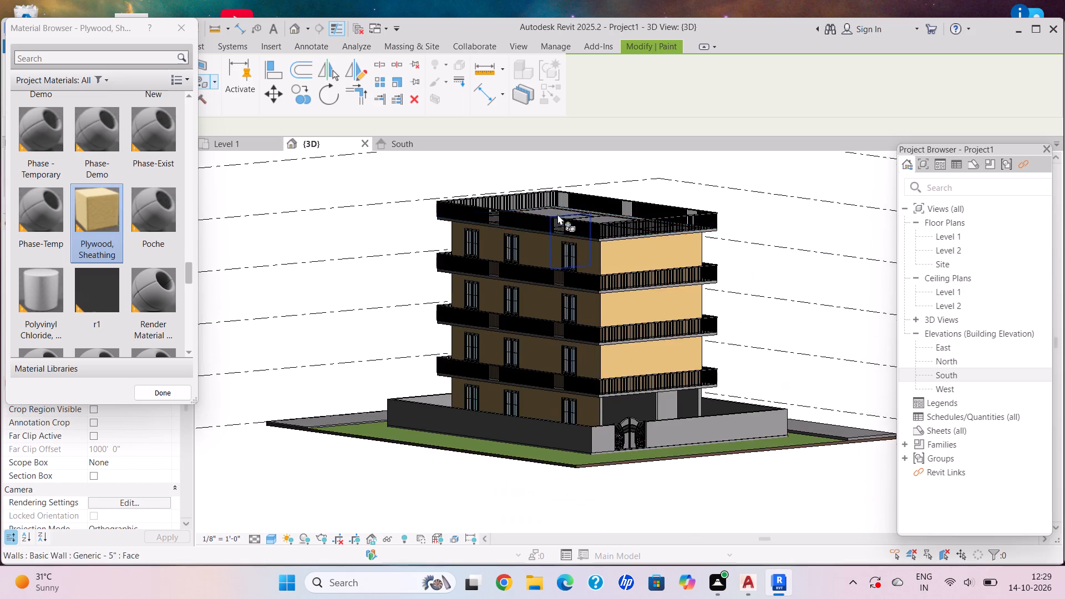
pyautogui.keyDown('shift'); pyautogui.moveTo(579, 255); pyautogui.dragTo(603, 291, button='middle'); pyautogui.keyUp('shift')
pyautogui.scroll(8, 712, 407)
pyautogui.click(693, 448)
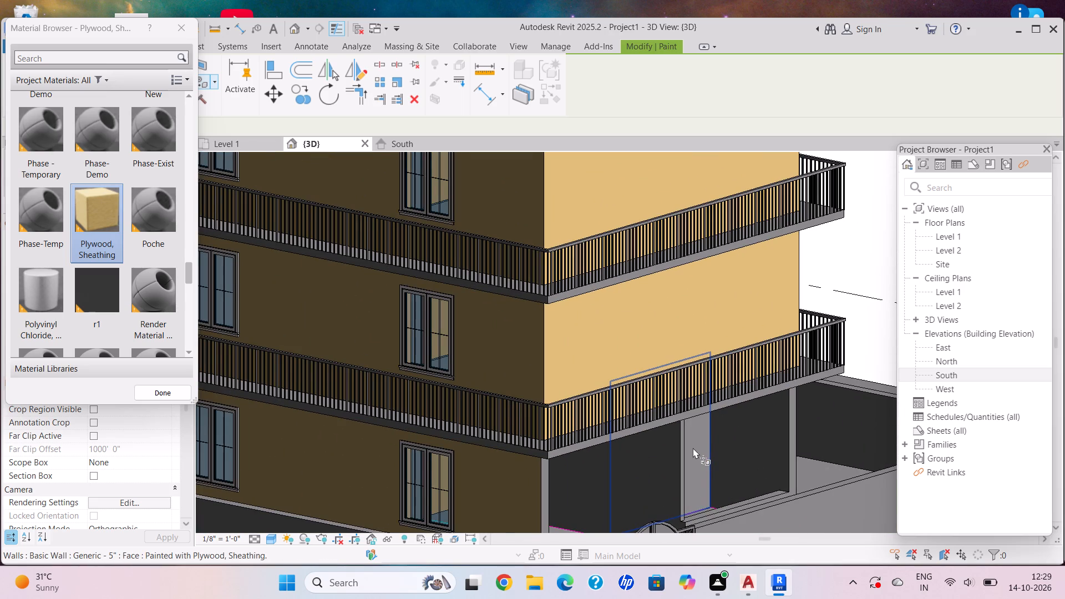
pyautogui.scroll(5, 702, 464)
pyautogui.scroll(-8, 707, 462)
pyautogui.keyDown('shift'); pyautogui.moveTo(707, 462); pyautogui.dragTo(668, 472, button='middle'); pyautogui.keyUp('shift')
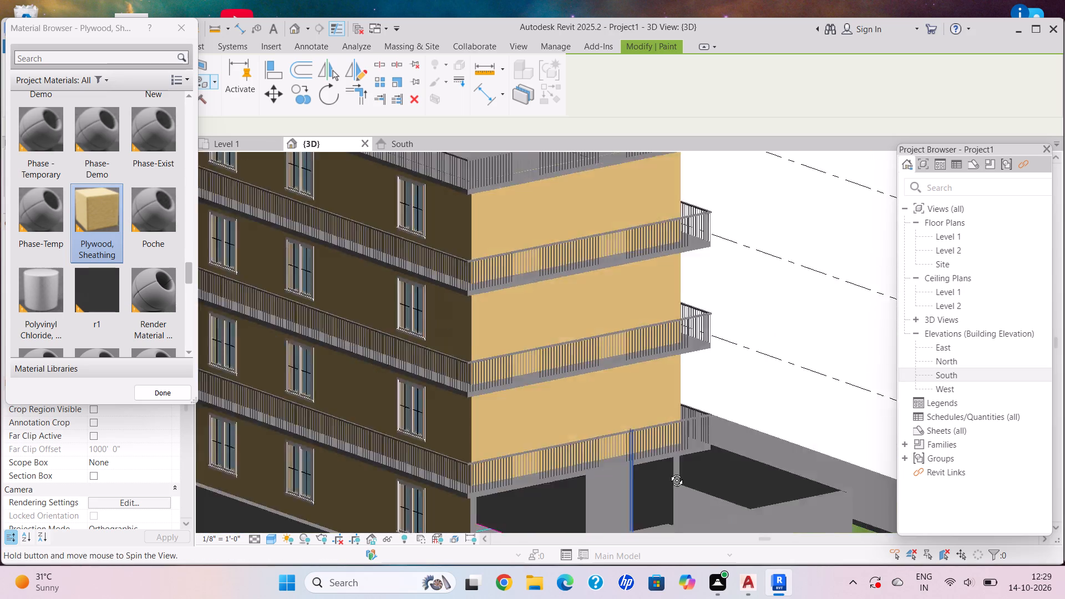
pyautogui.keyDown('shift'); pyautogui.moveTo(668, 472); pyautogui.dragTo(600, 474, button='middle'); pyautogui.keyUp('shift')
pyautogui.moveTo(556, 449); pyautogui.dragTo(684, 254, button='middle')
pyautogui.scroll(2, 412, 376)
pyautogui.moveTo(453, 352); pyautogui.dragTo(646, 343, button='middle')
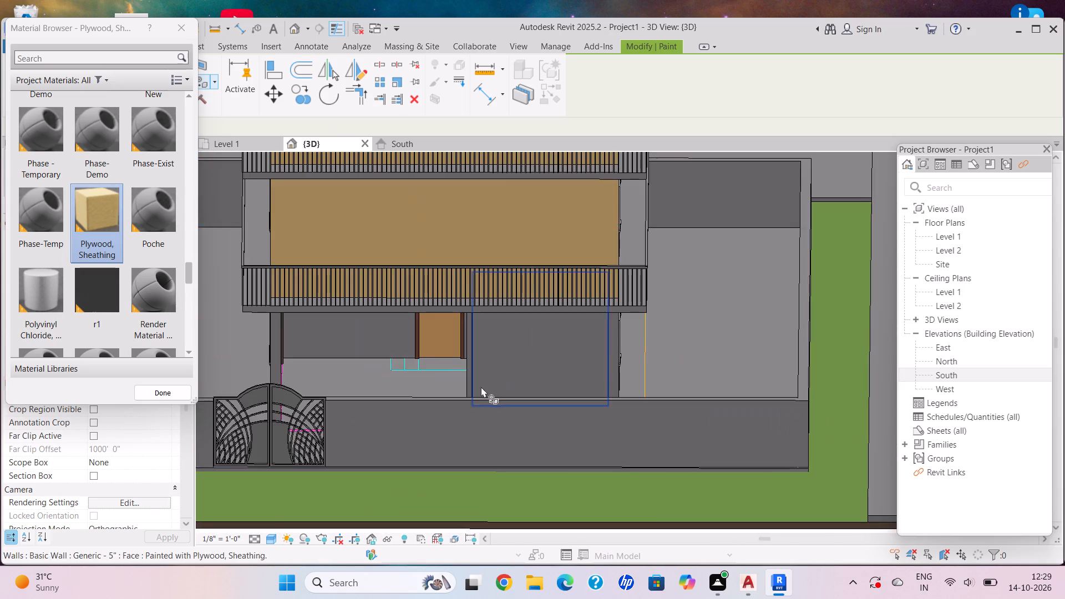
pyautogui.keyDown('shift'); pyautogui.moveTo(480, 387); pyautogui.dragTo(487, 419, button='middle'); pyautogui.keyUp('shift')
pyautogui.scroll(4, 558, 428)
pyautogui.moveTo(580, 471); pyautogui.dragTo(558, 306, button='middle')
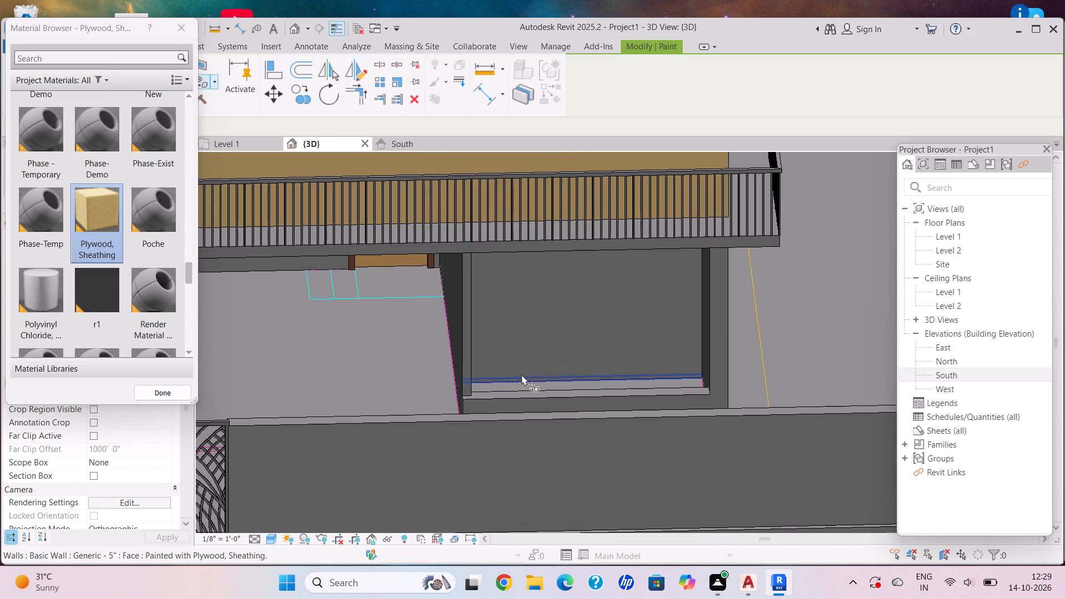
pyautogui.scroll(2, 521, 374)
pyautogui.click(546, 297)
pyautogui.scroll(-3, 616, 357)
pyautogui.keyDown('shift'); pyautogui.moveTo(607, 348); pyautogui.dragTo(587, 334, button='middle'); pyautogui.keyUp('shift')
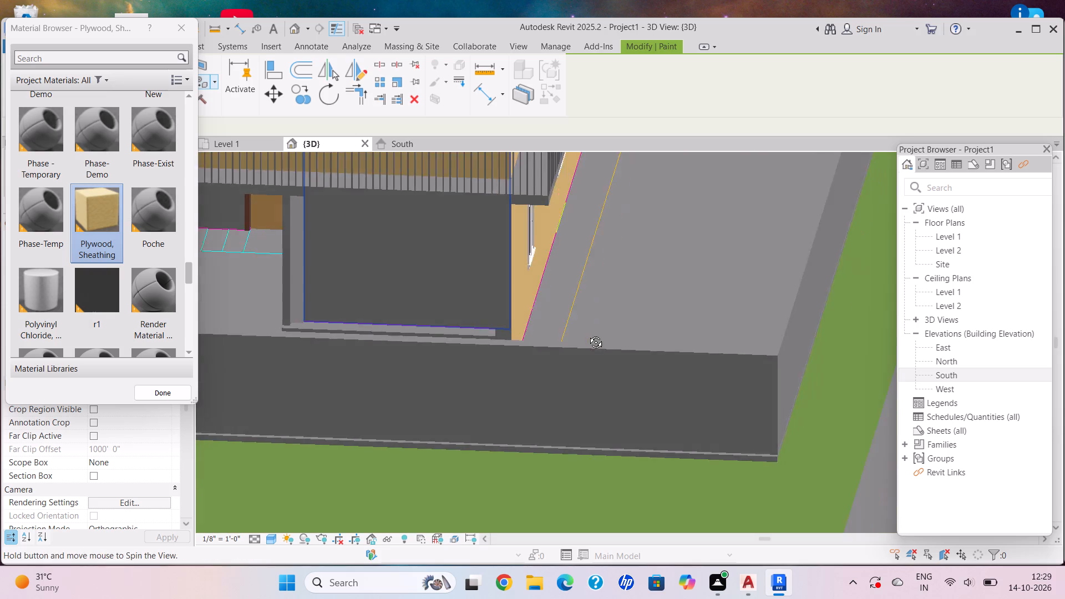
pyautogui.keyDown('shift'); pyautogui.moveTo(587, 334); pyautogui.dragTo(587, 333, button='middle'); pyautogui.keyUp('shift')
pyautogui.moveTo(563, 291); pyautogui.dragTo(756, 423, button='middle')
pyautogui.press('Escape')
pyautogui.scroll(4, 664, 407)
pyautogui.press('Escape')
# Delete the overlapping duplicate wall at the back of the ground-floor front recess.
pyautogui.scroll(-1, 678, 431)
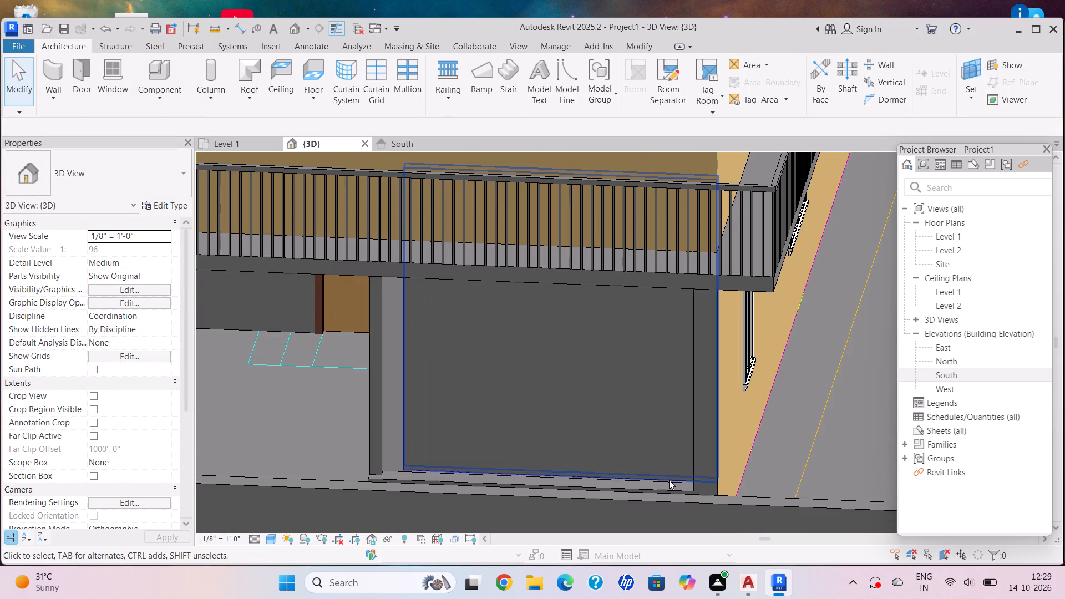
pyautogui.click(665, 476)
pyautogui.press('Delete')
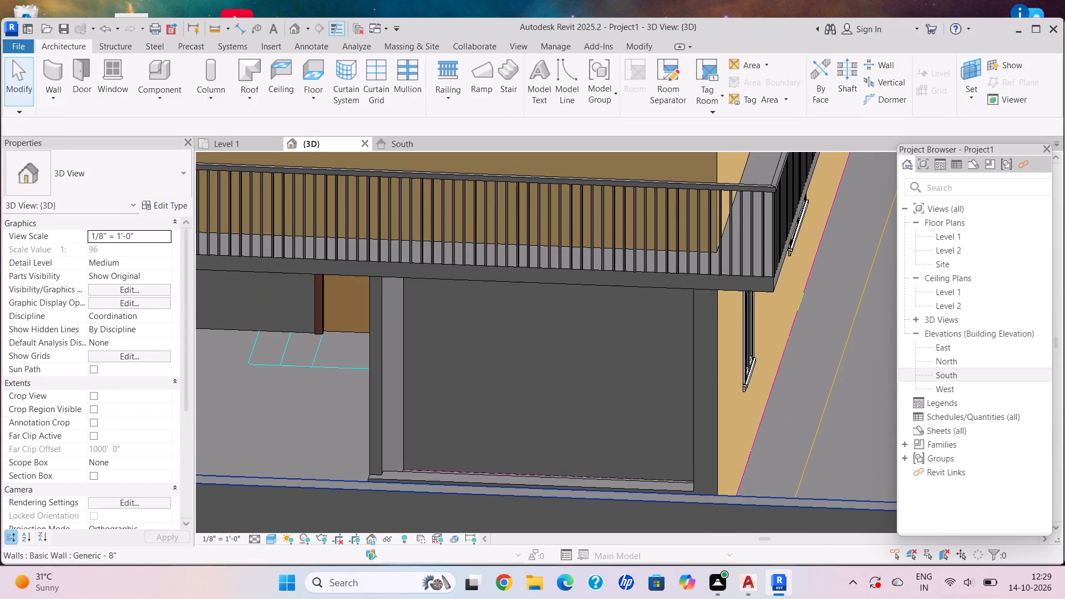
# Delete the overlapping duplicate Generic - 5" wall dividing the open porch from the ground-floor front recess.
pyautogui.scroll(-4, 554, 260)
pyautogui.keyDown('shift'); pyautogui.moveTo(636, 358); pyautogui.dragTo(596, 347, button='middle'); pyautogui.keyUp('shift')
pyautogui.moveTo(492, 269); pyautogui.dragTo(814, 299, button='middle')
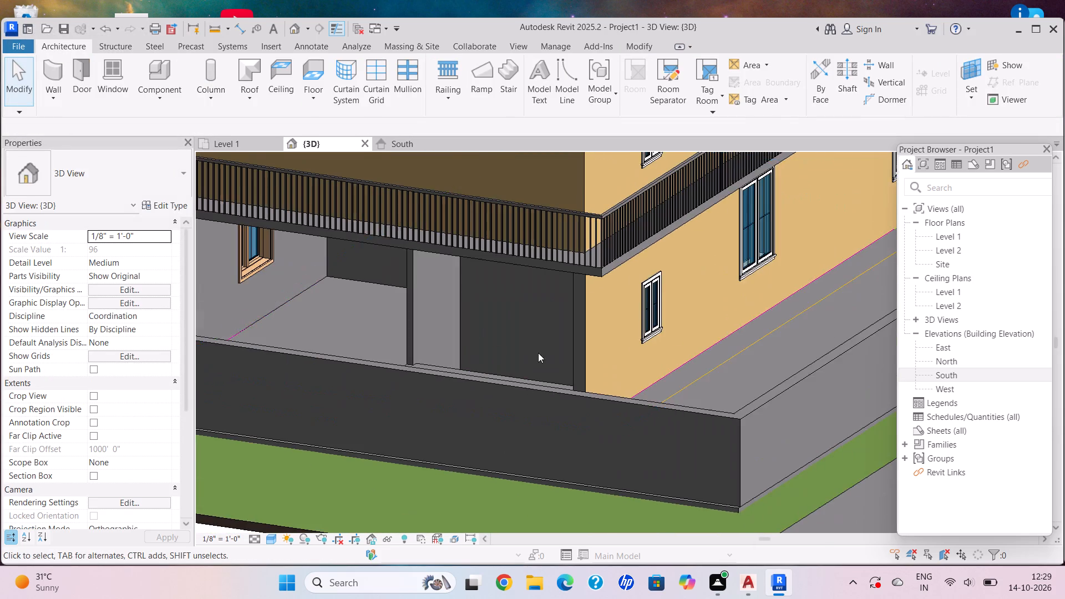
pyautogui.scroll(3, 466, 330)
pyautogui.keyDown('shift'); pyautogui.middleClick(466, 325); pyautogui.keyUp('shift')
pyautogui.keyDown('shift'); pyautogui.moveTo(466, 325); pyautogui.dragTo(471, 333, button='middle'); pyautogui.keyUp('shift')
pyautogui.keyDown('shift'); pyautogui.moveTo(473, 341); pyautogui.dragTo(475, 378, button='middle'); pyautogui.keyUp('shift')
pyautogui.scroll(5, 742, 443)
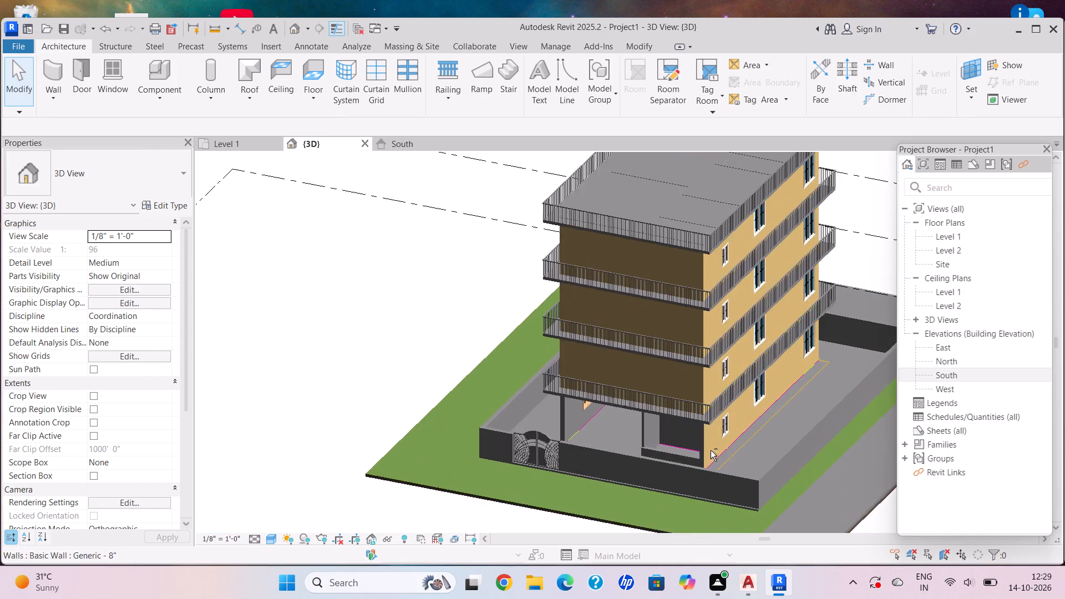
pyautogui.keyDown('shift'); pyautogui.moveTo(716, 450); pyautogui.dragTo(742, 455, button='middle'); pyautogui.keyUp('shift')
pyautogui.scroll(6, 739, 453)
pyautogui.click(717, 444)
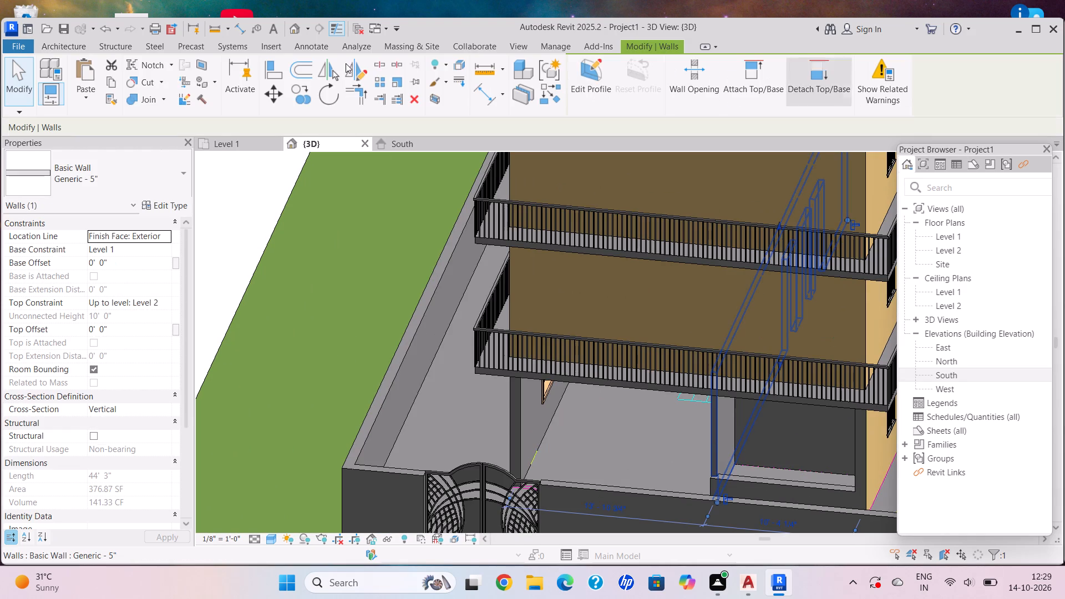
pyautogui.press('Delete')
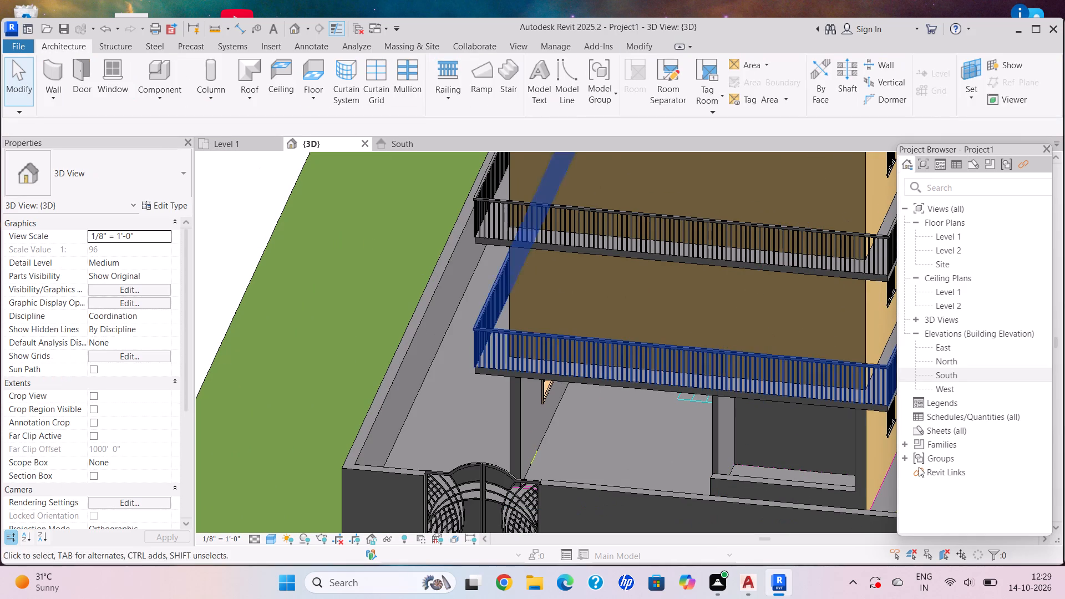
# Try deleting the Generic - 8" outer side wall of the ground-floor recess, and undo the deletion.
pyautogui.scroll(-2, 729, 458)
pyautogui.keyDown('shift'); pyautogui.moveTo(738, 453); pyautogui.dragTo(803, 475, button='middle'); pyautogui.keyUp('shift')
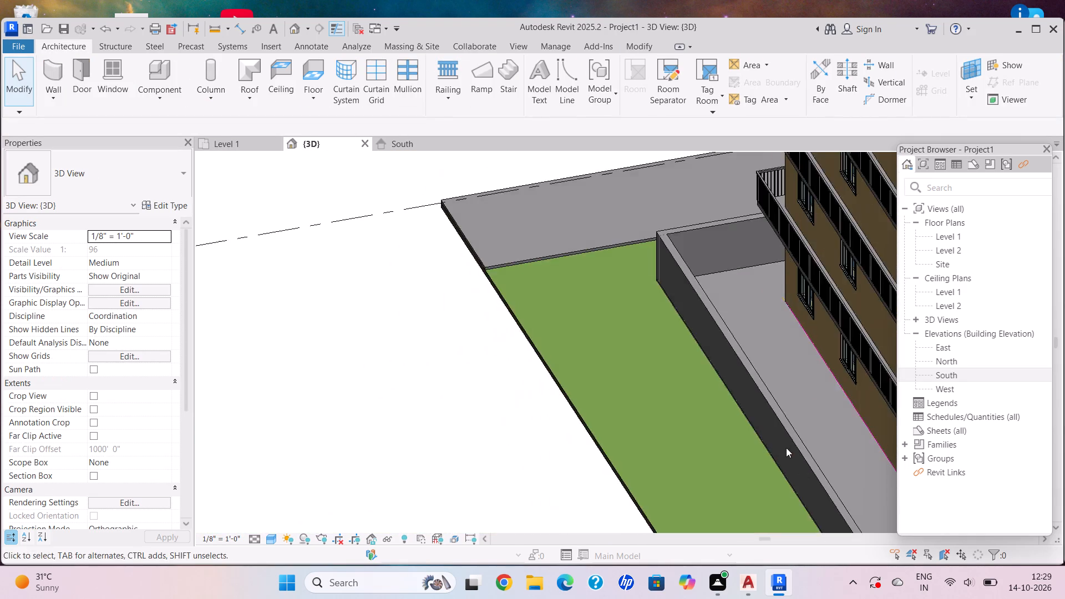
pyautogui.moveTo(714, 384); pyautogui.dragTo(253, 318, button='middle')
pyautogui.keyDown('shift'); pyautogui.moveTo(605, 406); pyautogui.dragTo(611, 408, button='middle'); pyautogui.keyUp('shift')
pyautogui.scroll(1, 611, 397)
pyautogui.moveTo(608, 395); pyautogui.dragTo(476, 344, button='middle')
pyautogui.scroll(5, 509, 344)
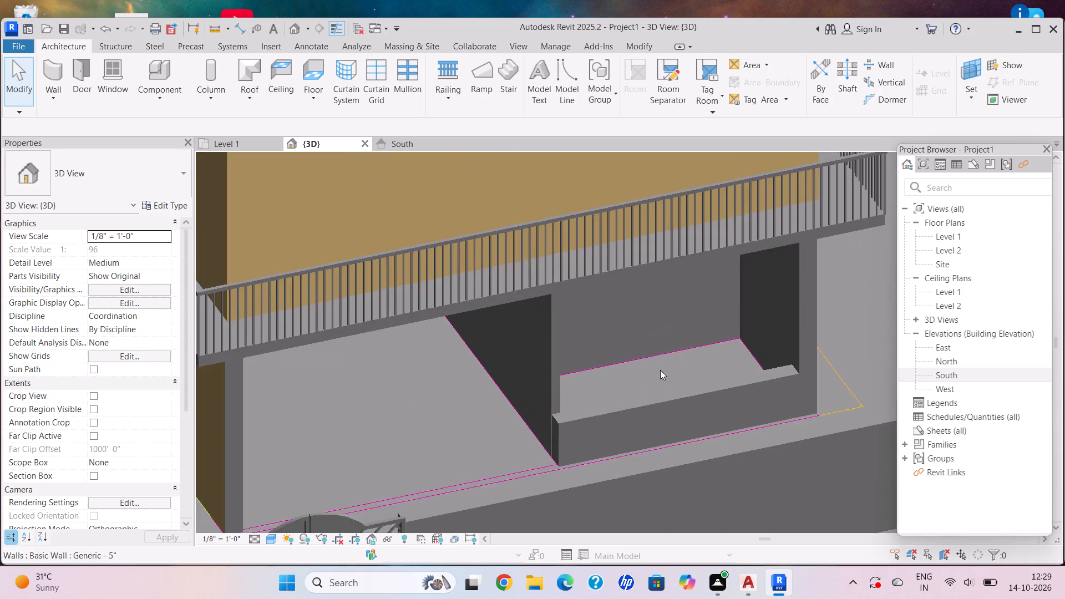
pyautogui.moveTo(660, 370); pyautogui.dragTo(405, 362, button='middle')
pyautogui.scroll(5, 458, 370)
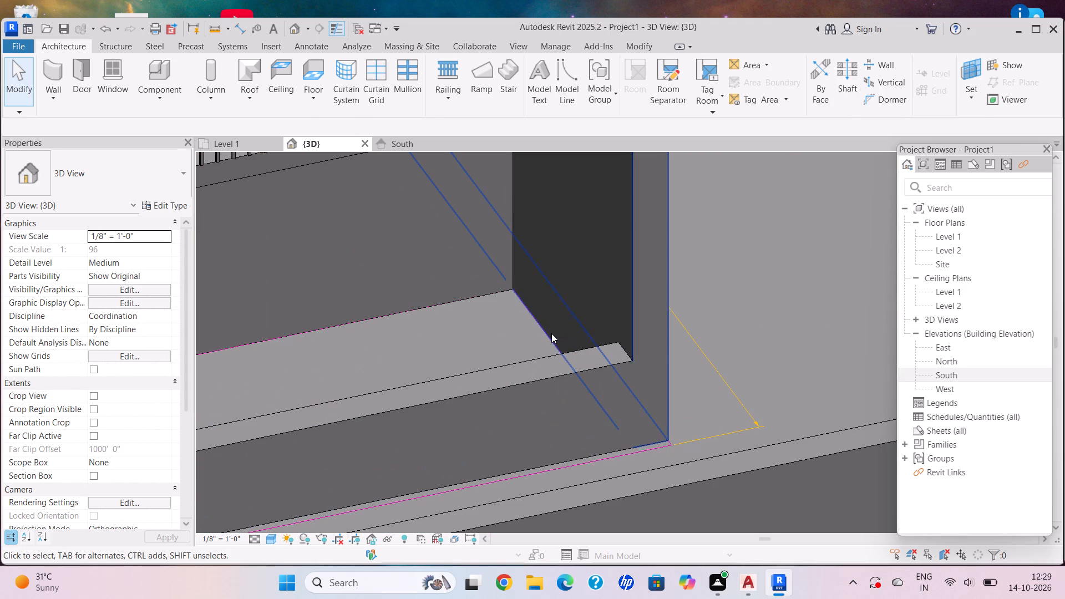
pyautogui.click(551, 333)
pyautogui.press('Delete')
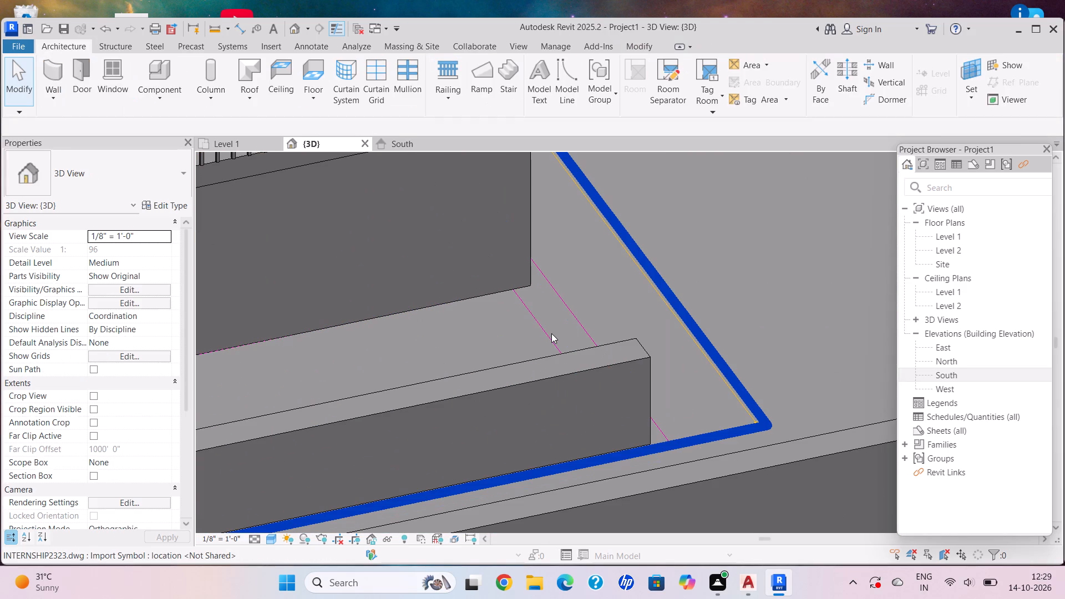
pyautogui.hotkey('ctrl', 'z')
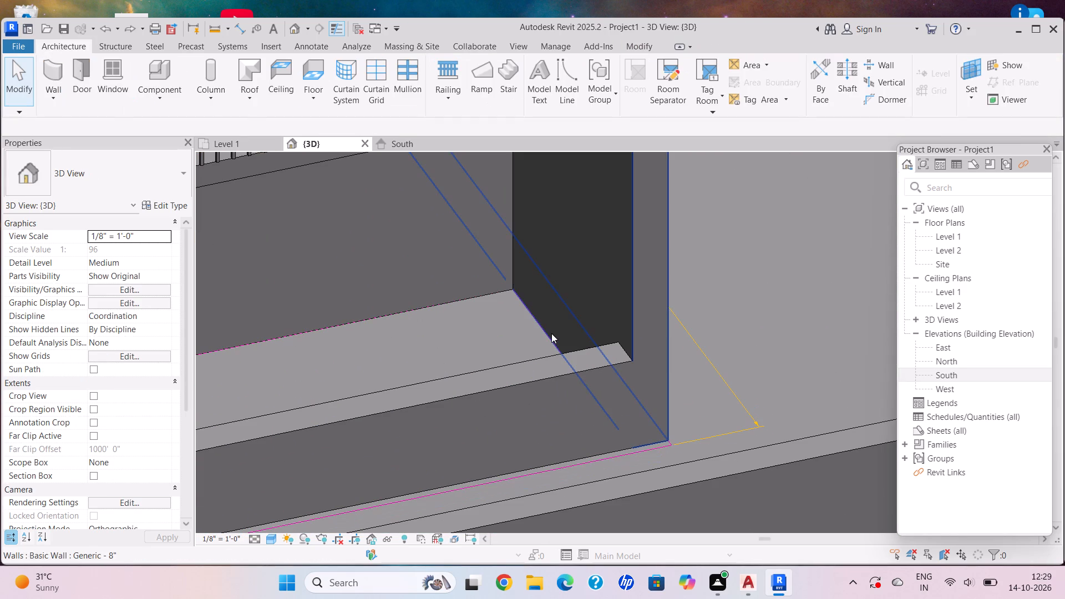
# Paint the back wall and the inner face of the outer side wall in the ground-floor recess with Plywood, Sheathing.
pyautogui.click(422, 306)
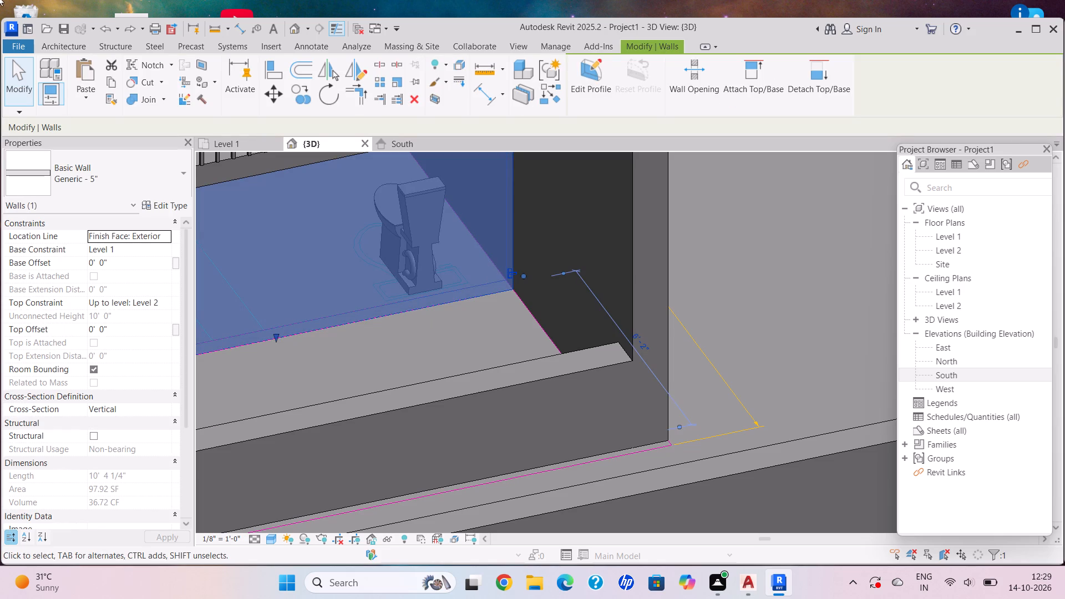
pyautogui.click(222, 84)
pyautogui.click(216, 82)
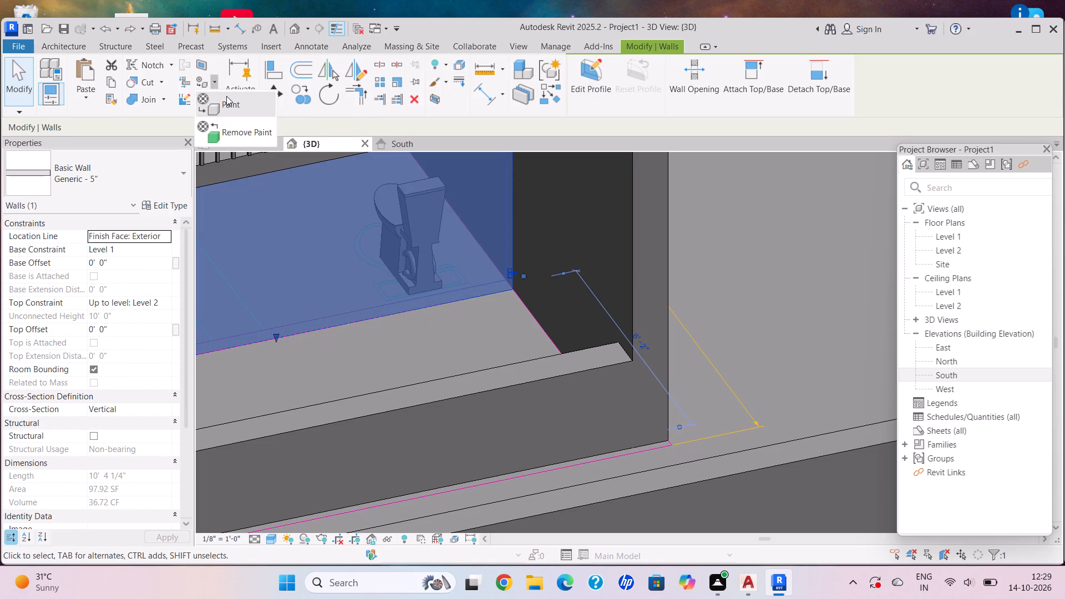
pyautogui.click(229, 98)
pyautogui.click(80, 217)
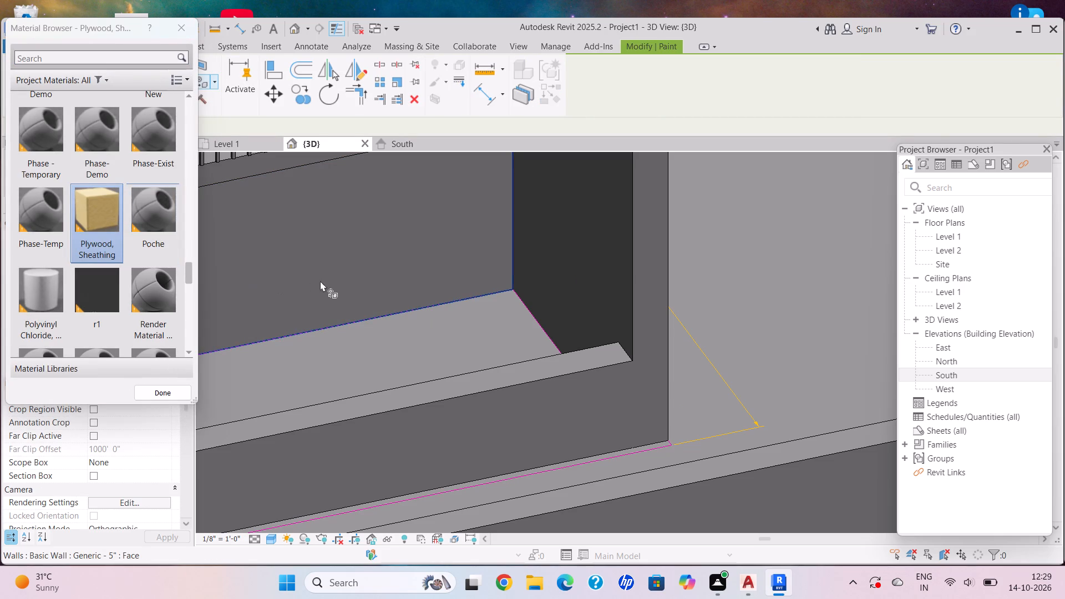
pyautogui.click(78, 225)
pyautogui.click(265, 261)
pyautogui.click(599, 259)
pyautogui.scroll(-2, 513, 318)
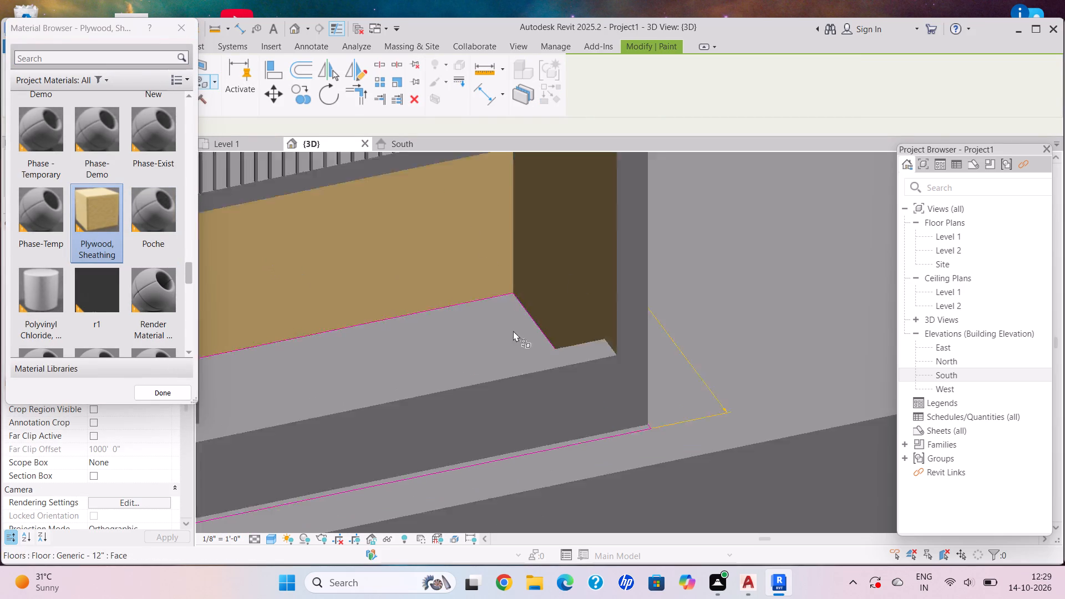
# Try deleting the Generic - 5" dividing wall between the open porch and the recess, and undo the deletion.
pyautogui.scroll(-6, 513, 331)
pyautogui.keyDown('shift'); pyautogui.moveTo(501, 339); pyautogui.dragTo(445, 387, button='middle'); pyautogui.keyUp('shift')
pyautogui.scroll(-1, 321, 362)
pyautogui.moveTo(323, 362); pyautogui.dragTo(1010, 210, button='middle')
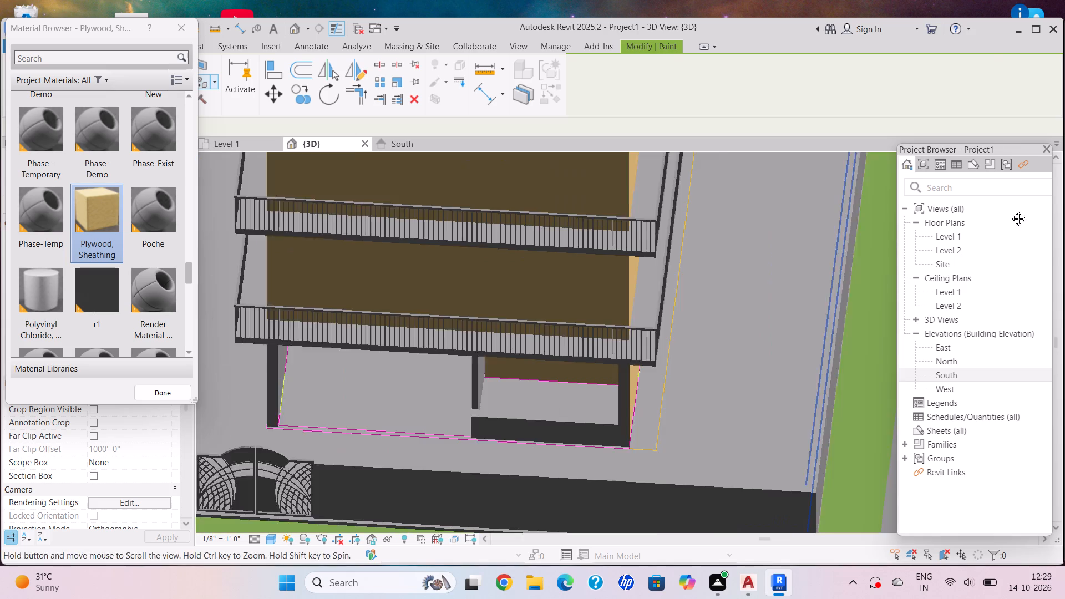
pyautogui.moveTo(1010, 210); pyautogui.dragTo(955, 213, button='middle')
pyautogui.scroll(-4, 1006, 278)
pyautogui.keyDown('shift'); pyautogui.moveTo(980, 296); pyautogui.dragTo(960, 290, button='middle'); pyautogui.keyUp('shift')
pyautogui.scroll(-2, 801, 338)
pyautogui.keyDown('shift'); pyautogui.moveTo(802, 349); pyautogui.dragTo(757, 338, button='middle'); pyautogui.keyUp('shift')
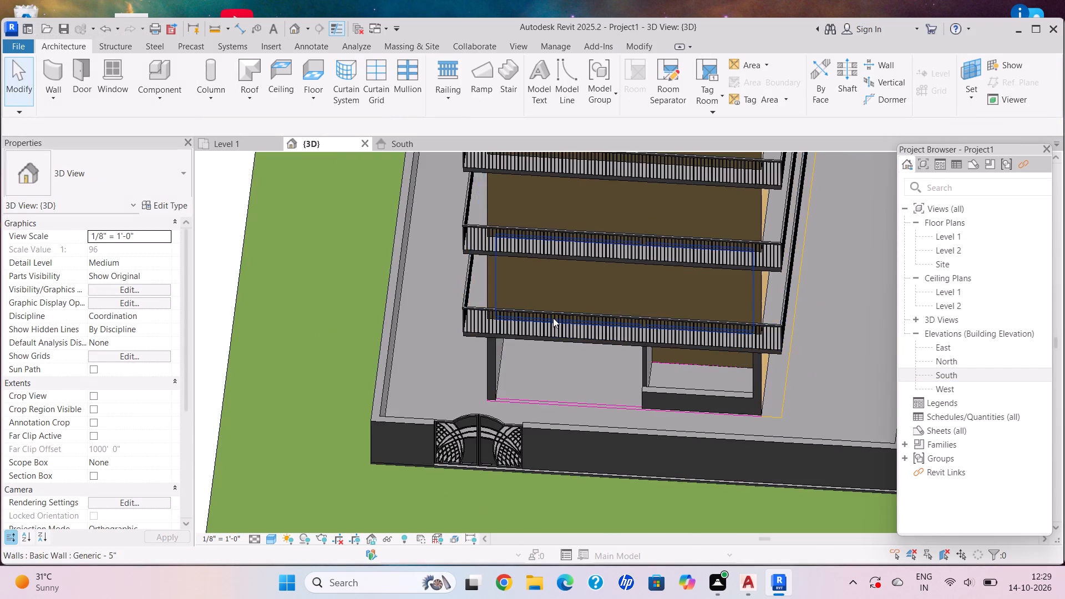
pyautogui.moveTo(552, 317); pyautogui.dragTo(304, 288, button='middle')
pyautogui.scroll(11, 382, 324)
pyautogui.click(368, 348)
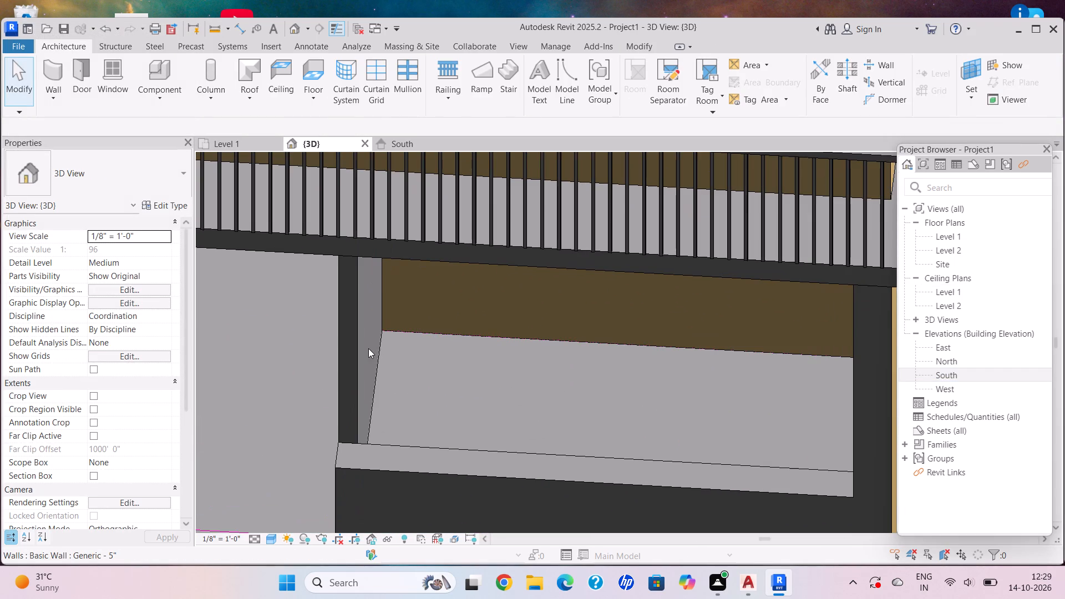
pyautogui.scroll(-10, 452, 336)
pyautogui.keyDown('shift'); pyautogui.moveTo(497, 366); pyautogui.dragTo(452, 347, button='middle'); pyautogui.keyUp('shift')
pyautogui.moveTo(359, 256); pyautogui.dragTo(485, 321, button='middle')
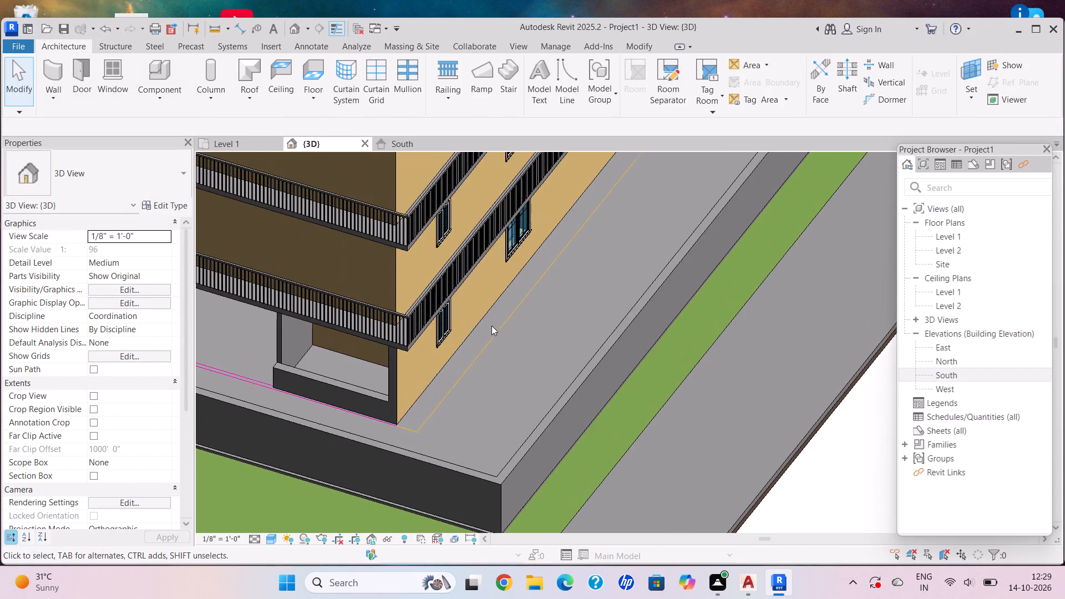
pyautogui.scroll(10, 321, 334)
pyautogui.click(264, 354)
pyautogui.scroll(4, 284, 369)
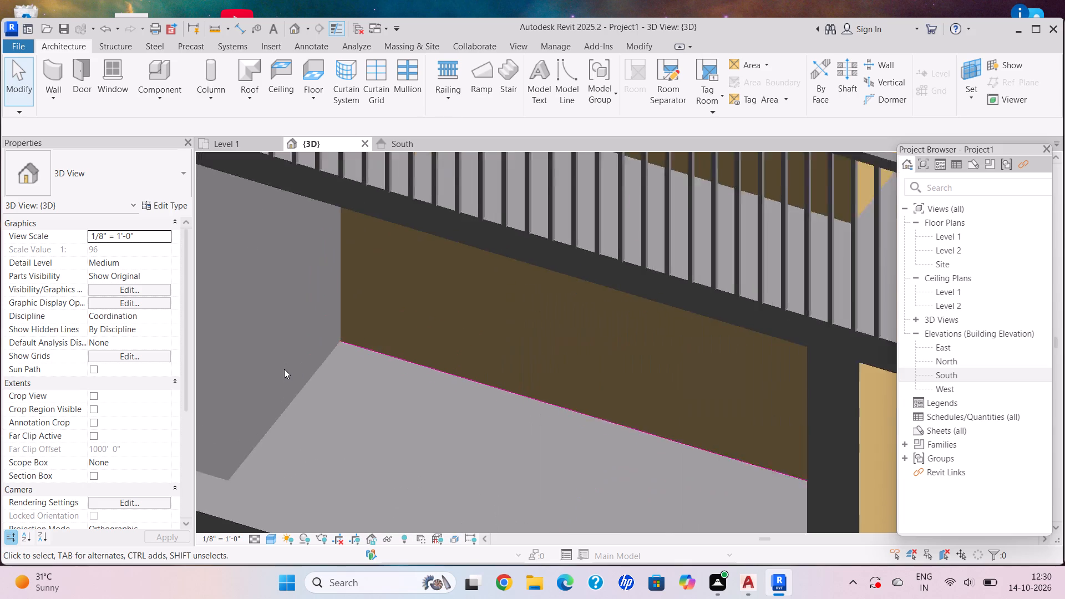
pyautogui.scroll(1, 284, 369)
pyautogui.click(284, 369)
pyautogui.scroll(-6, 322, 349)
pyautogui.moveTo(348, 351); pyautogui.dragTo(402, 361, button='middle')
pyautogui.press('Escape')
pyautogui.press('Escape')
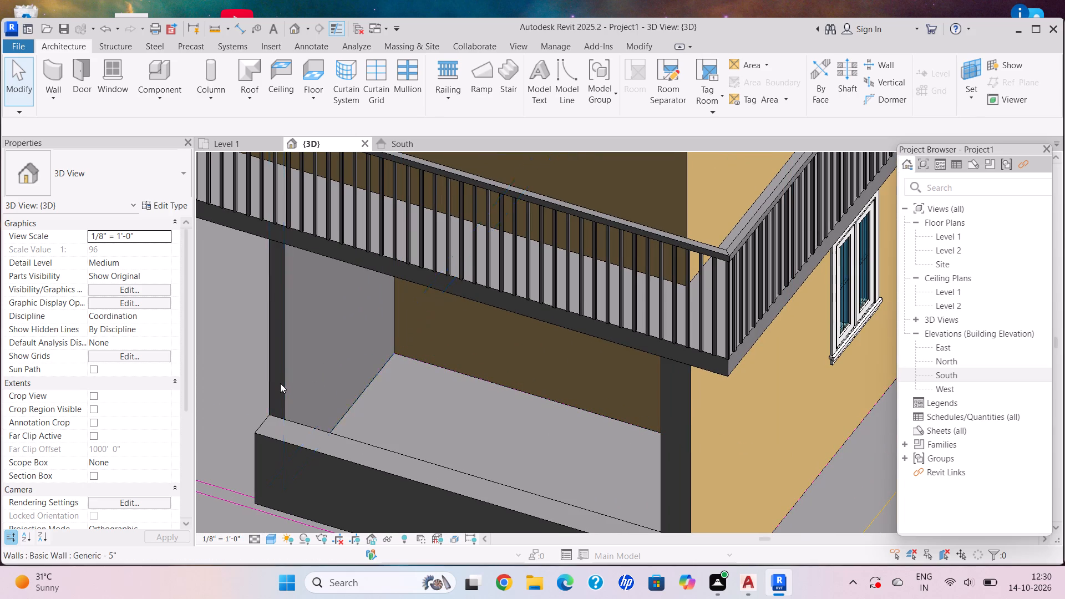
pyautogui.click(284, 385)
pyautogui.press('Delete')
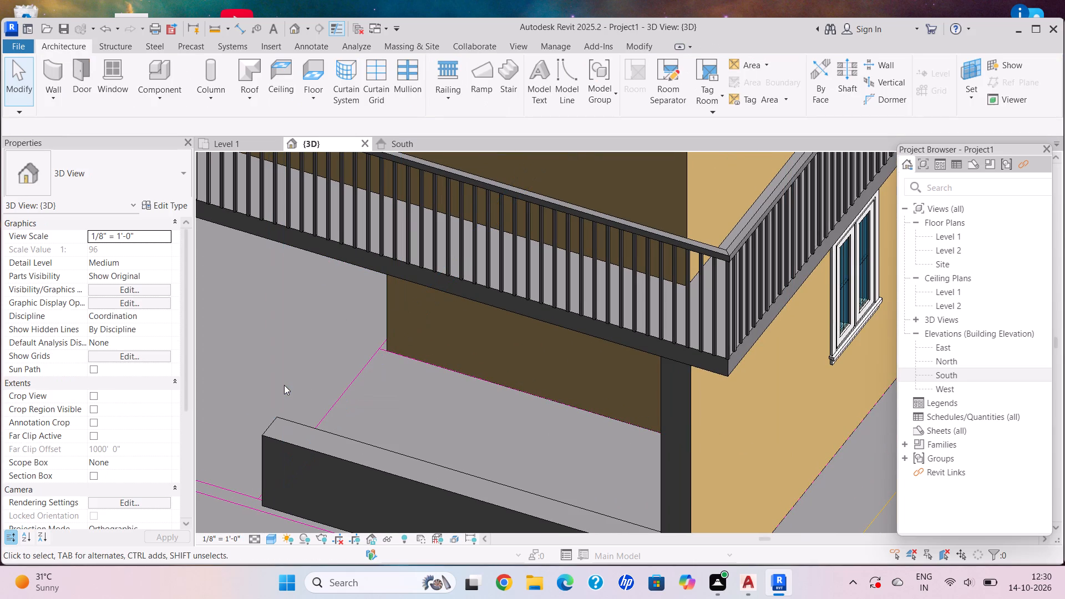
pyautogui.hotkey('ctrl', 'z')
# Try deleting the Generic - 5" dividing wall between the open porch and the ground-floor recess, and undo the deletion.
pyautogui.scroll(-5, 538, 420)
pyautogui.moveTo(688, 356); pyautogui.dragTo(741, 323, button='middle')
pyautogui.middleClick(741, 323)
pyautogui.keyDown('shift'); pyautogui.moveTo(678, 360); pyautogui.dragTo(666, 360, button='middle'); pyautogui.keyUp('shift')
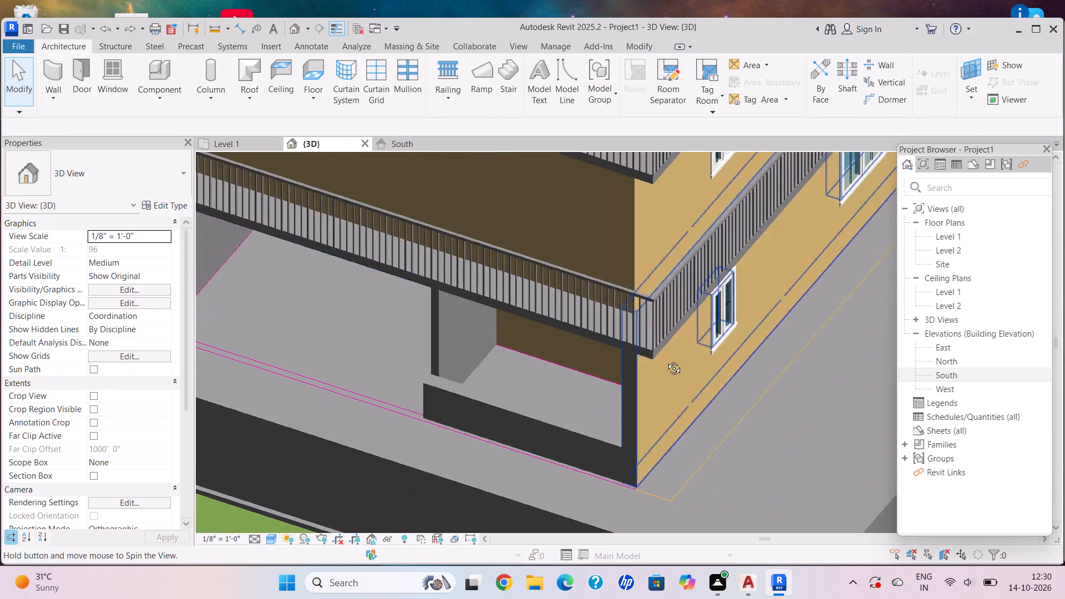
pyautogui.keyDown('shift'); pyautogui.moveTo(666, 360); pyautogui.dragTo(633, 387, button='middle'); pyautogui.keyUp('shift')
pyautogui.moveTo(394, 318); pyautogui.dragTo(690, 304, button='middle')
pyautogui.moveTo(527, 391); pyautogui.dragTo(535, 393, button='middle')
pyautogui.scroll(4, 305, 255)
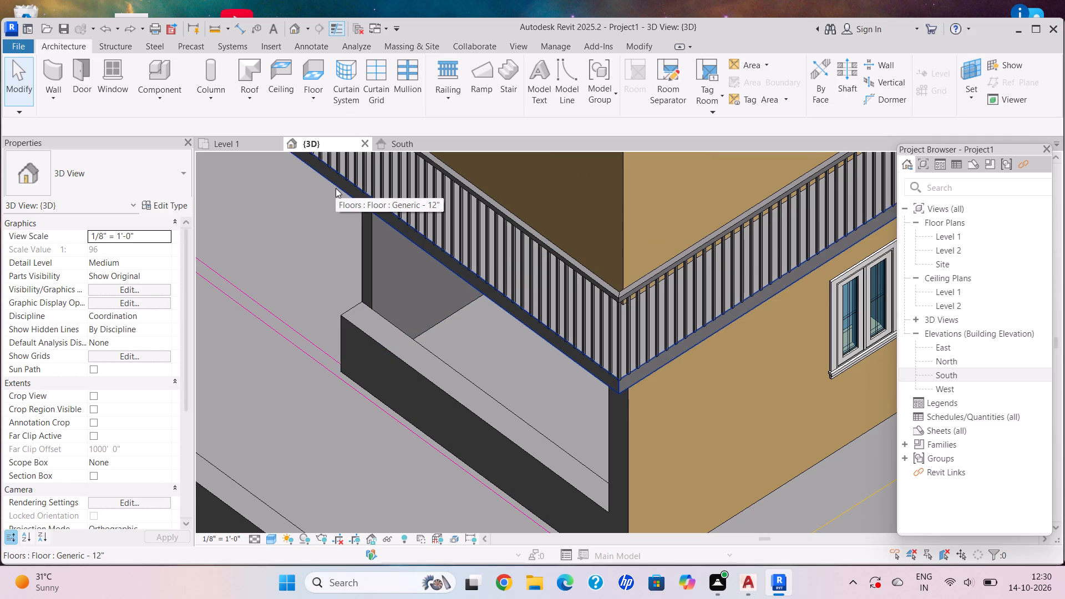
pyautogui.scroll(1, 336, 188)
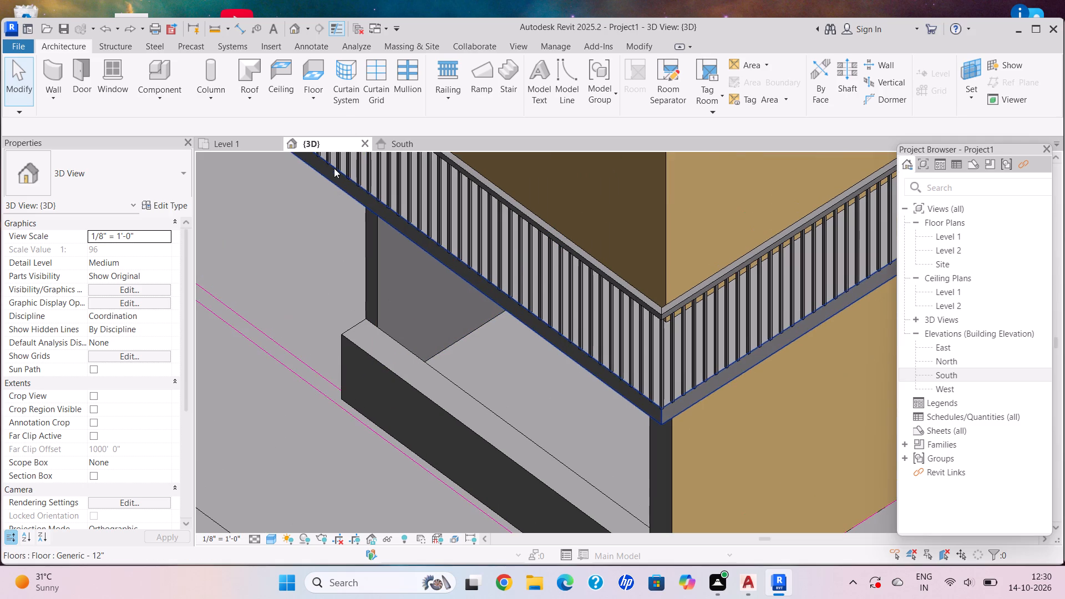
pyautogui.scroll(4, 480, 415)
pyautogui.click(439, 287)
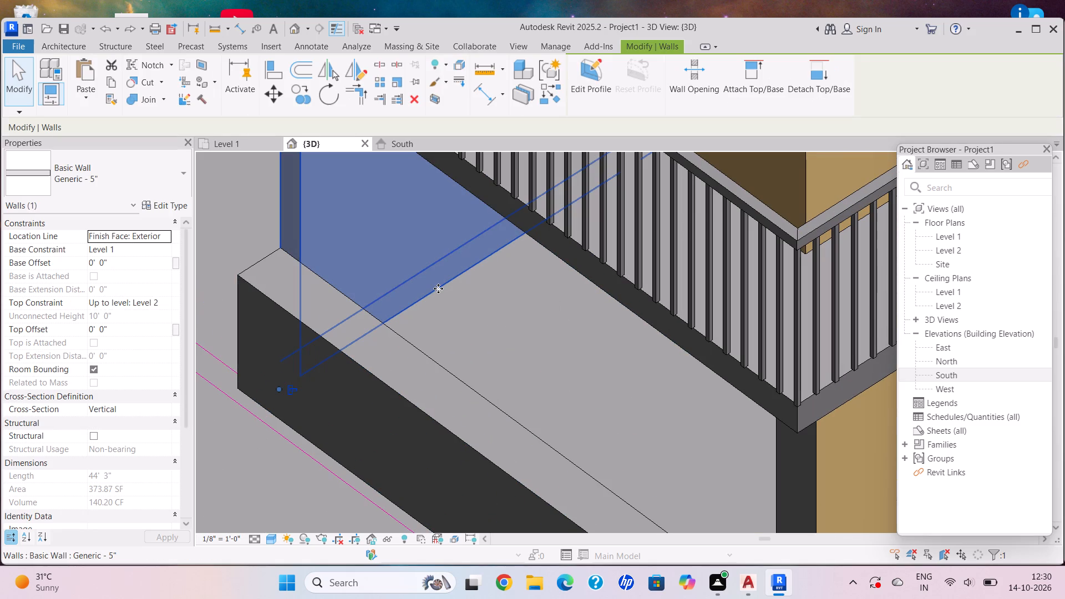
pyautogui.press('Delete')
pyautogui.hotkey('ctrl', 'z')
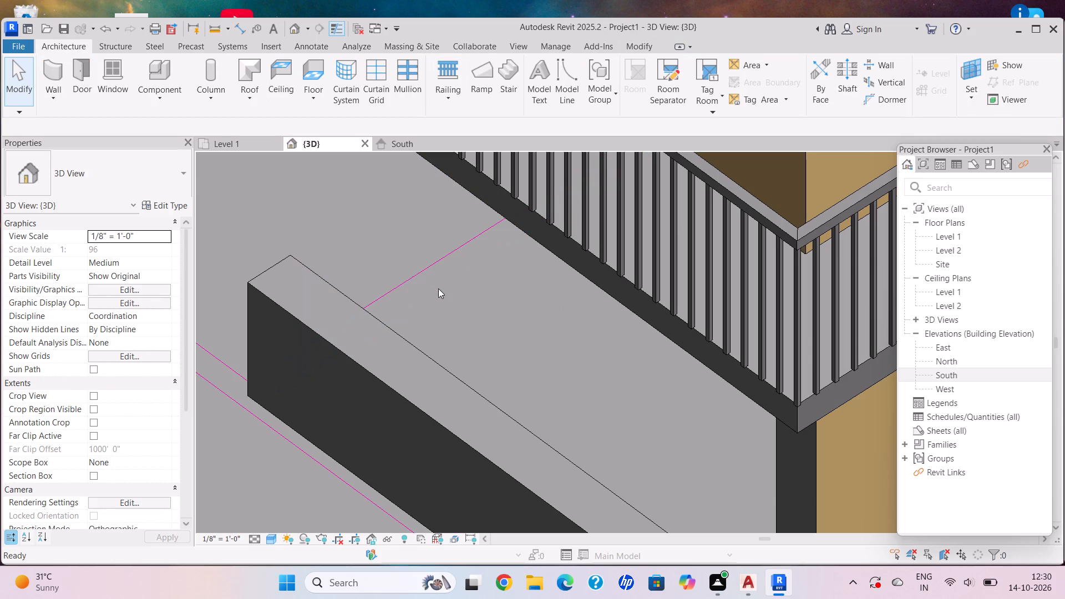
# Paint the recess-side face of the Generic - 5" dividing wall on the ground floor with Plywood, Sheathing.
pyautogui.scroll(-10, 212, 251)
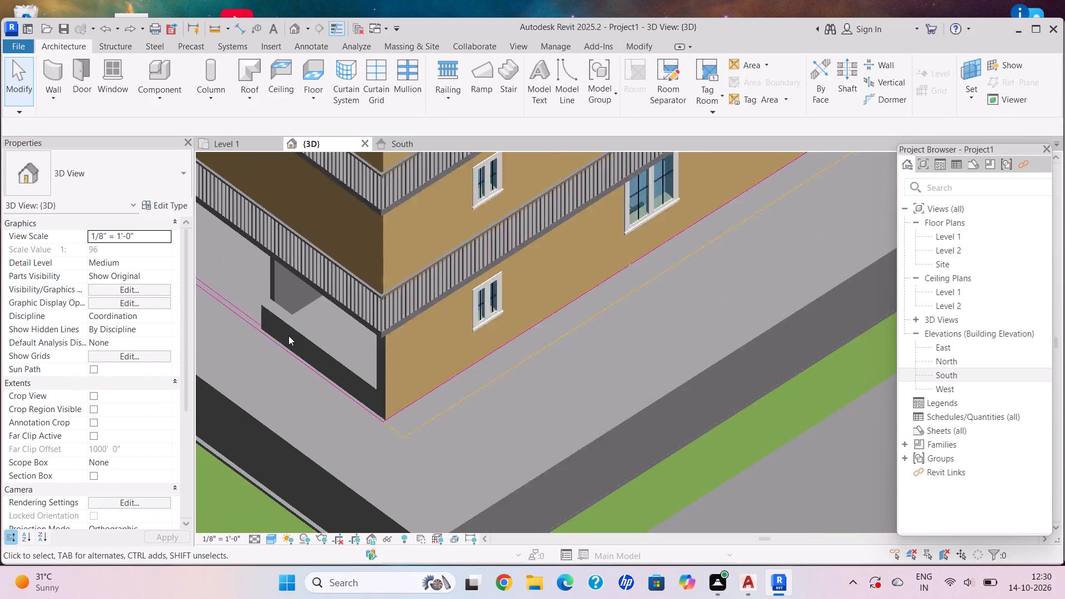
pyautogui.scroll(-7, 288, 336)
pyautogui.keyDown('shift'); pyautogui.moveTo(289, 374); pyautogui.dragTo(247, 361, button='middle'); pyautogui.keyUp('shift')
pyautogui.moveTo(291, 311); pyautogui.dragTo(673, 354, button='middle')
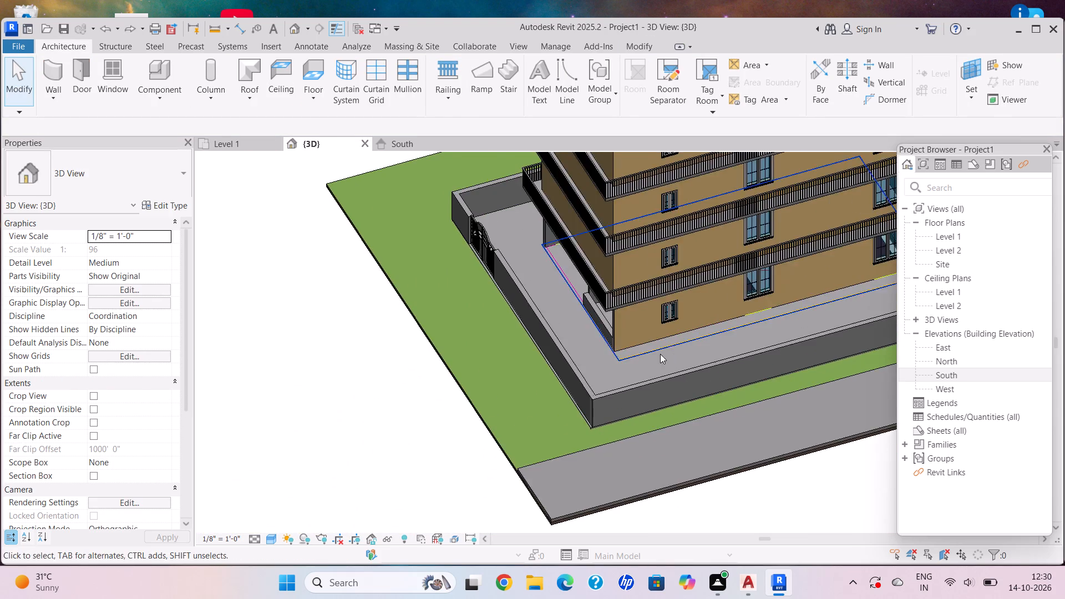
pyautogui.scroll(9, 661, 346)
pyautogui.keyDown('shift'); pyautogui.moveTo(580, 292); pyautogui.dragTo(571, 288, button='middle'); pyautogui.keyUp('shift')
pyautogui.scroll(-1, 511, 244)
pyautogui.moveTo(513, 245); pyautogui.dragTo(579, 419, button='middle')
pyautogui.scroll(3, 466, 366)
pyautogui.keyDown('shift'); pyautogui.moveTo(500, 353); pyautogui.dragTo(536, 324, button='middle'); pyautogui.keyUp('shift')
pyautogui.scroll(-1, 534, 305)
pyautogui.moveTo(534, 305); pyautogui.dragTo(0, 275, button='middle')
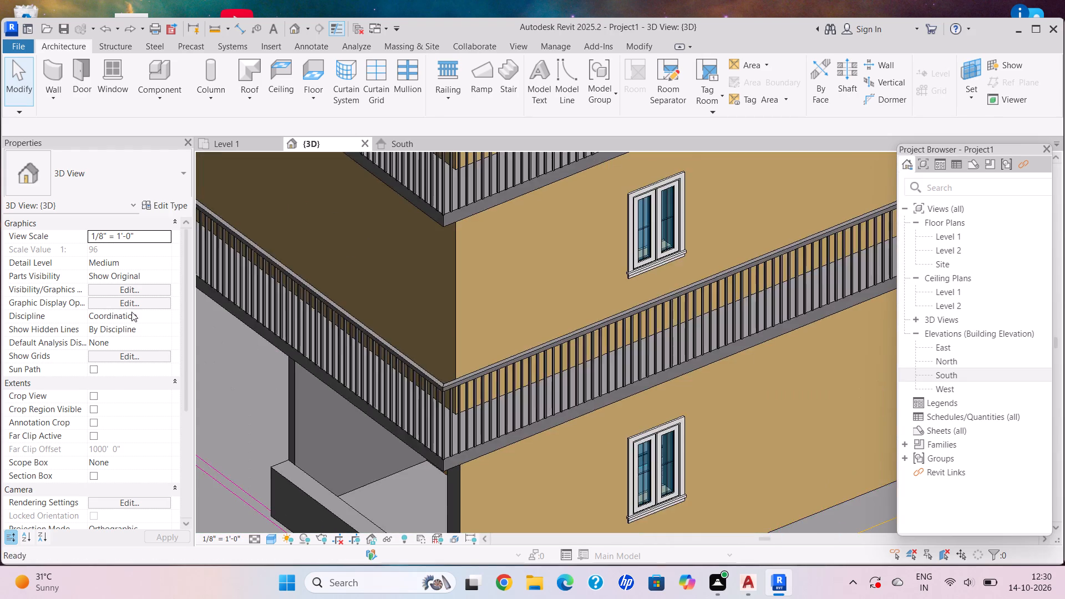
pyautogui.scroll(-4, 347, 347)
pyautogui.keyDown('shift'); pyautogui.moveTo(359, 349); pyautogui.dragTo(390, 359, button='middle'); pyautogui.keyUp('shift')
pyautogui.scroll(1, 390, 361)
pyautogui.scroll(-2, 431, 411)
pyautogui.moveTo(413, 312); pyautogui.dragTo(408, 250, button='middle')
pyautogui.middleClick(408, 250)
pyautogui.keyDown('shift'); pyautogui.moveTo(581, 451); pyautogui.dragTo(608, 440, button='middle'); pyautogui.keyUp('shift')
pyautogui.keyDown('shift'); pyautogui.scroll(1, 608, 439); pyautogui.keyUp('shift')
pyautogui.moveTo(586, 389); pyautogui.dragTo(569, 321, button='middle')
pyautogui.scroll(3, 678, 400)
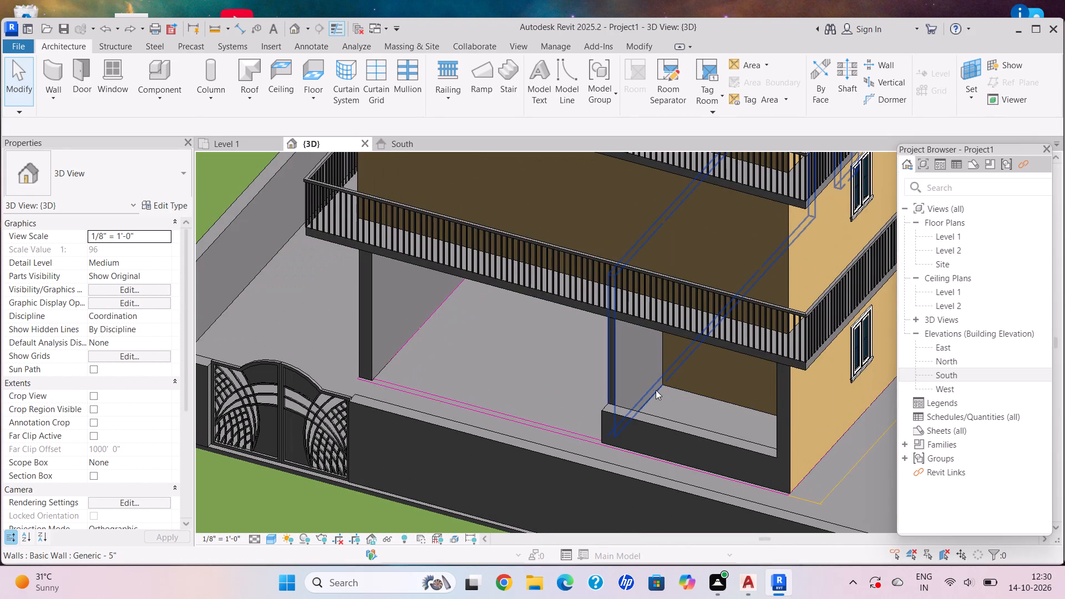
pyautogui.click(652, 389)
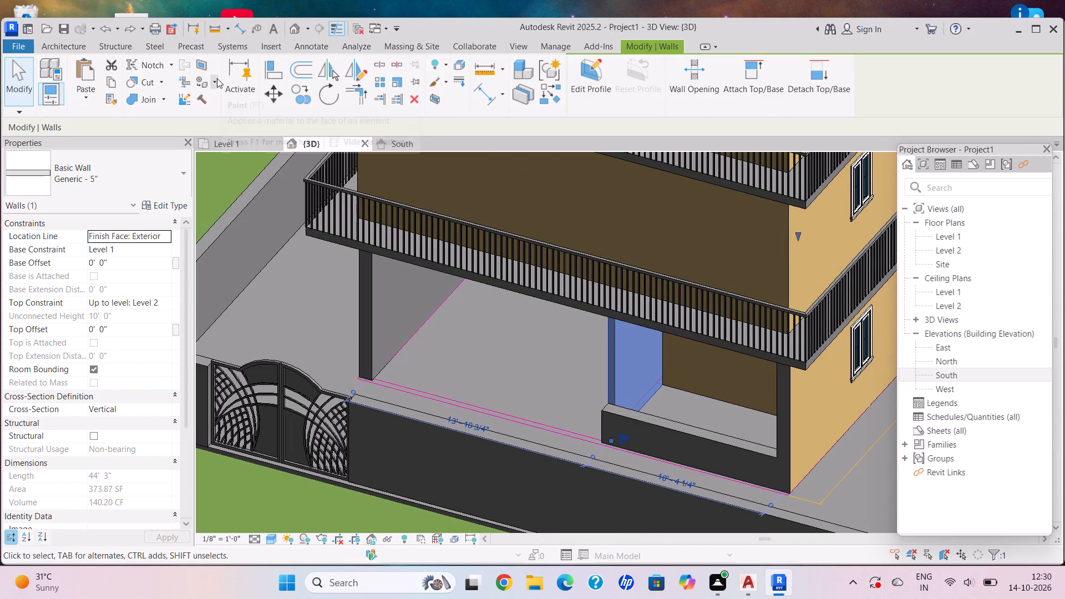
pyautogui.click(217, 78)
pyautogui.click(230, 95)
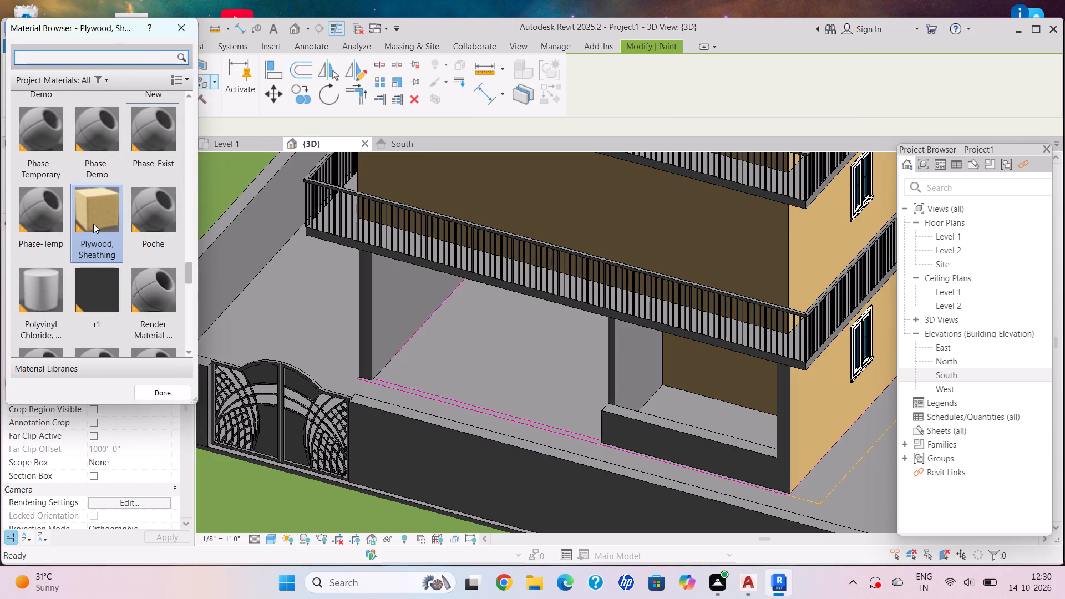
pyautogui.click(93, 224)
pyautogui.scroll(6, 635, 357)
pyautogui.click(637, 380)
# Paint the open porch's back wall and the inner face of its windowed side wall with Plywood, Sheathing.
pyautogui.scroll(-5, 679, 412)
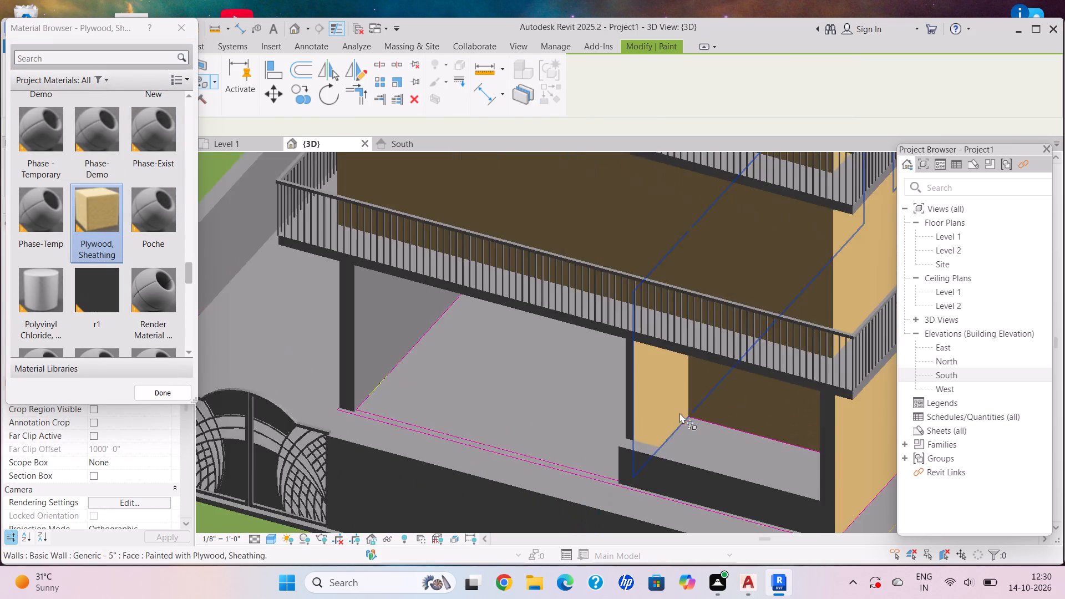
pyautogui.moveTo(679, 413); pyautogui.dragTo(250, 307, button='middle')
pyautogui.scroll(5, 283, 379)
pyautogui.scroll(-10, 292, 382)
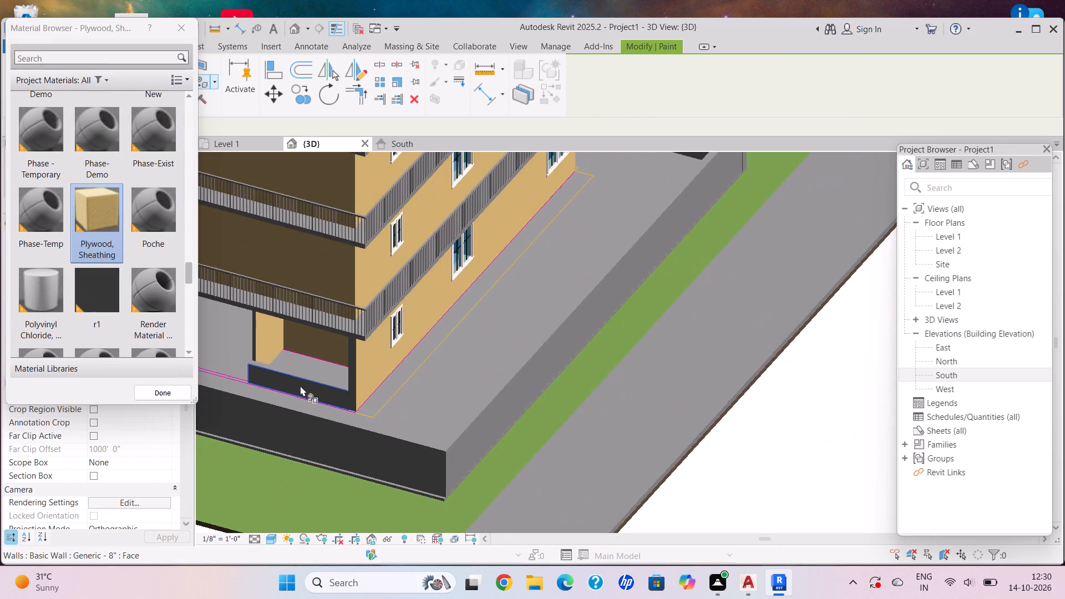
pyautogui.keyDown('shift'); pyautogui.moveTo(319, 370); pyautogui.dragTo(429, 369, button='middle'); pyautogui.keyUp('shift')
pyautogui.keyDown('shift'); pyautogui.moveTo(702, 394); pyautogui.dragTo(618, 370, button='middle'); pyautogui.keyUp('shift')
pyautogui.scroll(1, 480, 303)
pyautogui.moveTo(481, 300); pyautogui.dragTo(720, 374, button='middle')
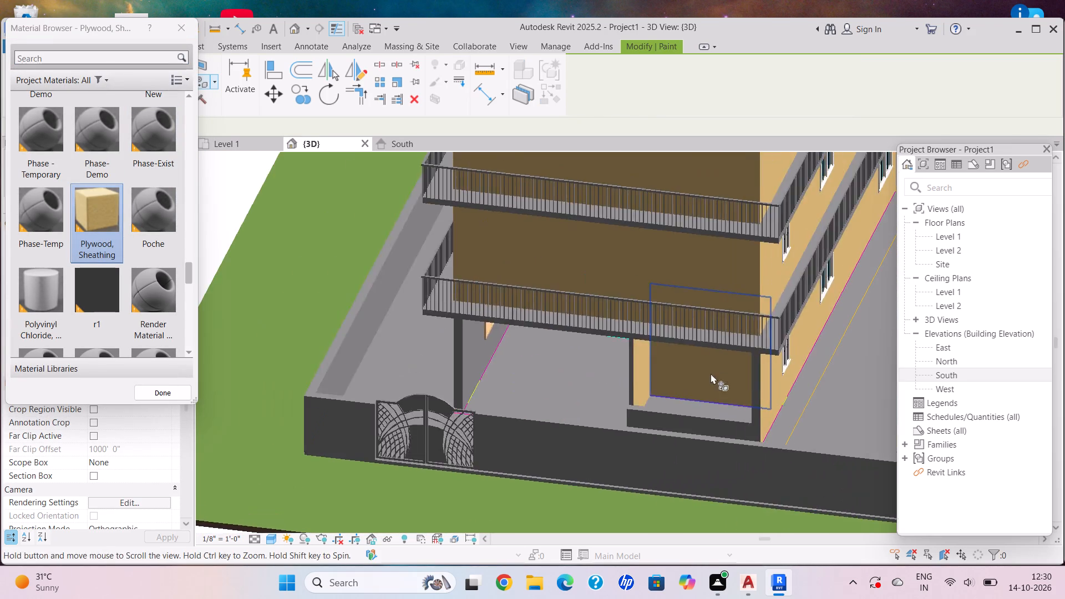
pyautogui.keyDown('shift'); pyautogui.moveTo(532, 375); pyautogui.dragTo(528, 319, button='middle'); pyautogui.keyUp('shift')
pyautogui.moveTo(546, 217); pyautogui.dragTo(530, 381, button='middle')
pyautogui.scroll(5, 552, 335)
pyautogui.click(547, 349)
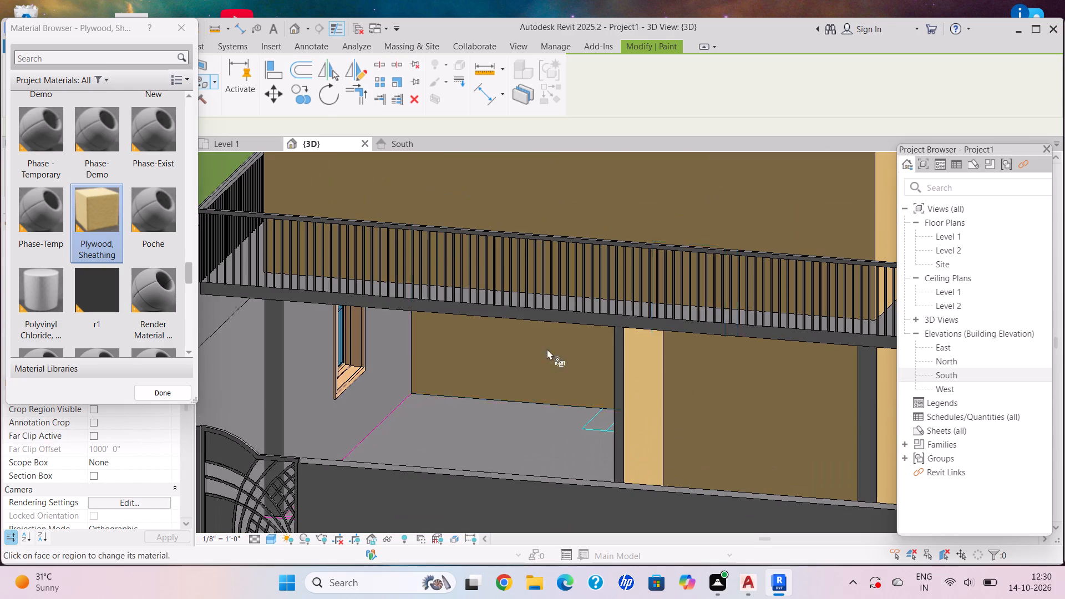
pyautogui.click(386, 385)
# Paint the porch-side face of the ground-floor dividing wall with Plywood, Sheathing.
pyautogui.scroll(-4, 515, 360)
pyautogui.keyDown('shift'); pyautogui.moveTo(517, 363); pyautogui.dragTo(589, 322, button='middle'); pyautogui.keyUp('shift')
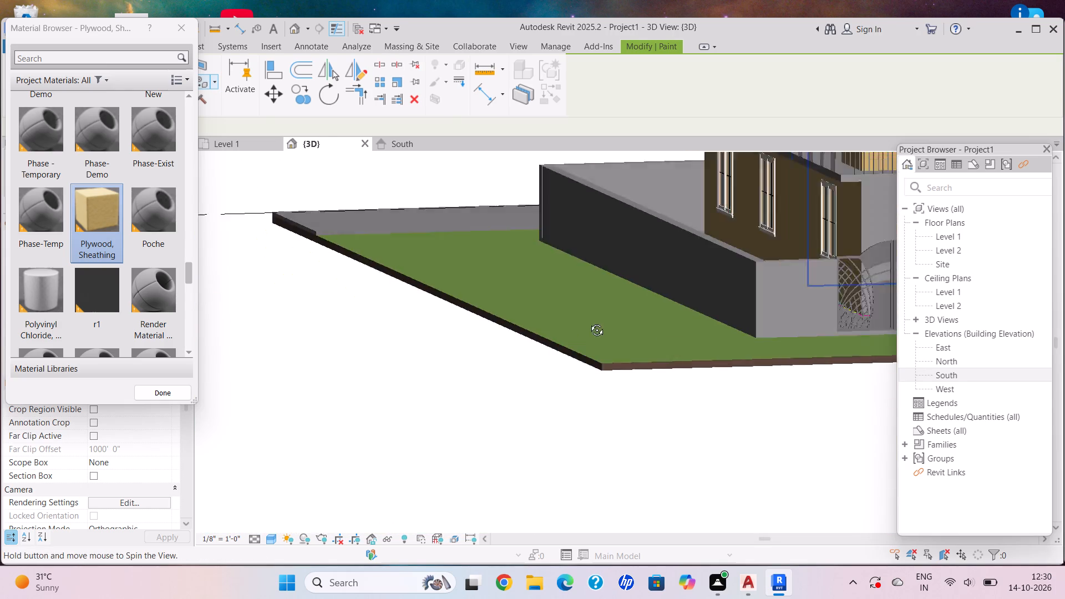
pyautogui.keyDown('shift'); pyautogui.moveTo(589, 322); pyautogui.dragTo(595, 326, button='middle'); pyautogui.keyUp('shift')
pyautogui.moveTo(587, 316); pyautogui.dragTo(0, 311, button='middle')
pyautogui.keyDown('shift'); pyautogui.moveTo(448, 290); pyautogui.dragTo(468, 362, button='middle'); pyautogui.keyUp('shift')
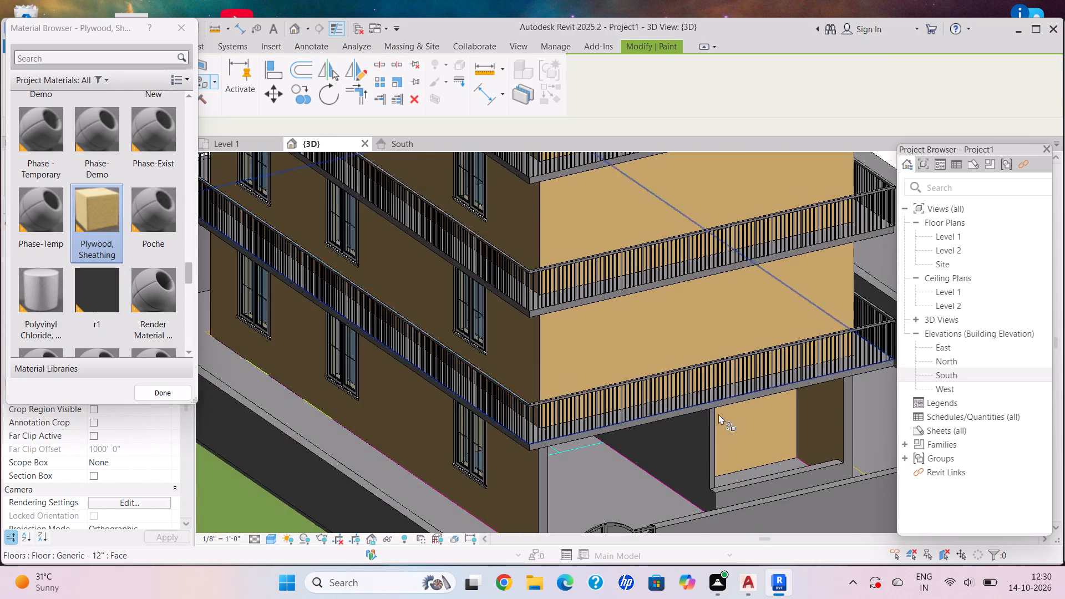
pyautogui.scroll(3, 722, 414)
pyautogui.click(631, 476)
# Examine the painted walls of the whole building from roof to ground floor and from both front corners.
pyautogui.scroll(-6, 760, 474)
pyautogui.keyDown('shift'); pyautogui.moveTo(734, 463); pyautogui.dragTo(701, 450, button='middle'); pyautogui.keyUp('shift')
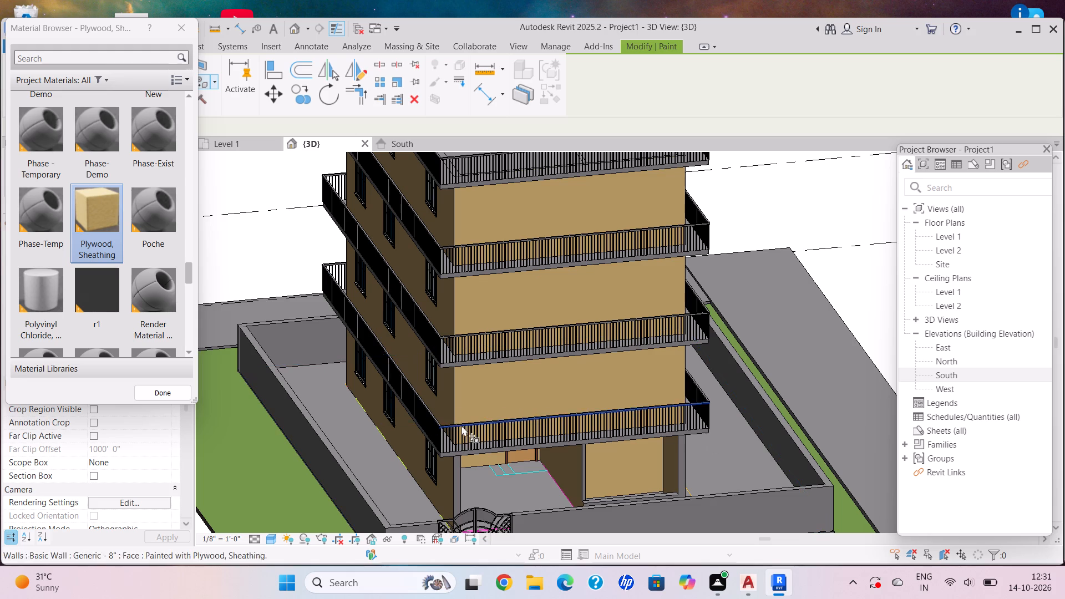
pyautogui.scroll(-6, 562, 387)
pyautogui.scroll(5, 548, 274)
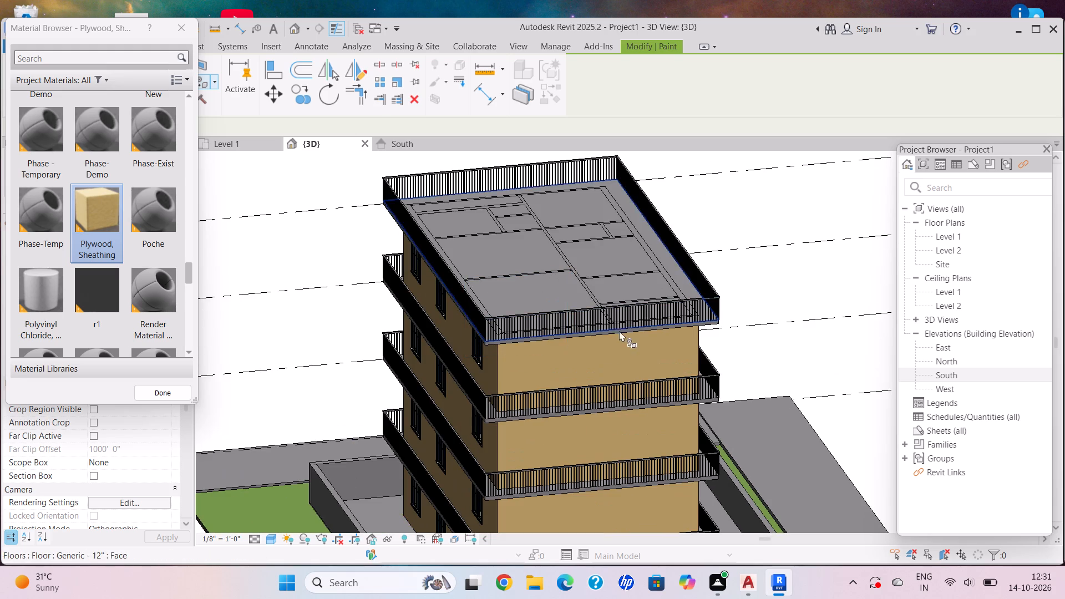
pyautogui.scroll(-6, 621, 334)
pyautogui.moveTo(621, 320); pyautogui.dragTo(639, 283, button='middle')
pyautogui.scroll(6, 570, 425)
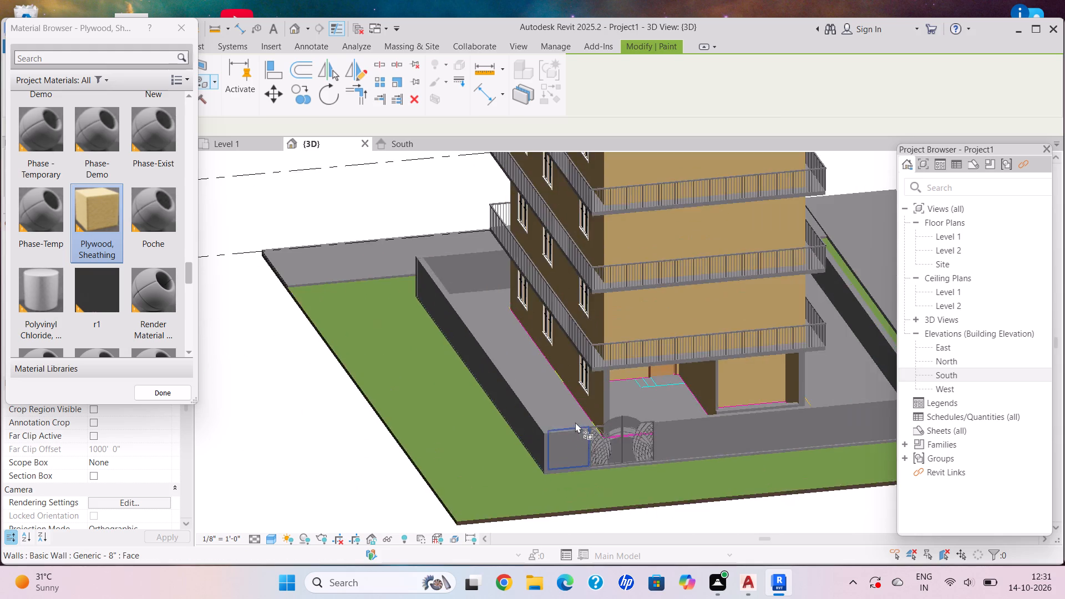
pyautogui.scroll(-5, 575, 422)
pyautogui.moveTo(565, 414); pyautogui.dragTo(518, 395, button='middle')
pyautogui.moveTo(541, 399); pyautogui.dragTo(614, 309, button='middle')
pyautogui.moveTo(628, 296); pyautogui.dragTo(578, 277, button='middle')
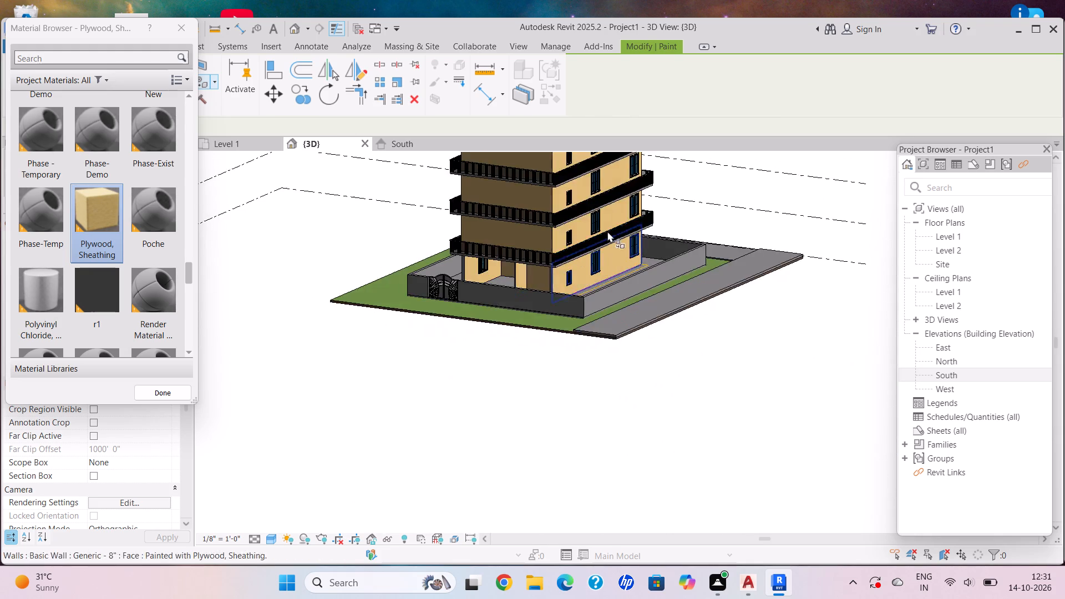
pyautogui.scroll(5, 613, 227)
pyautogui.scroll(-4, 618, 233)
pyautogui.moveTo(663, 282); pyautogui.dragTo(683, 309, button='middle')
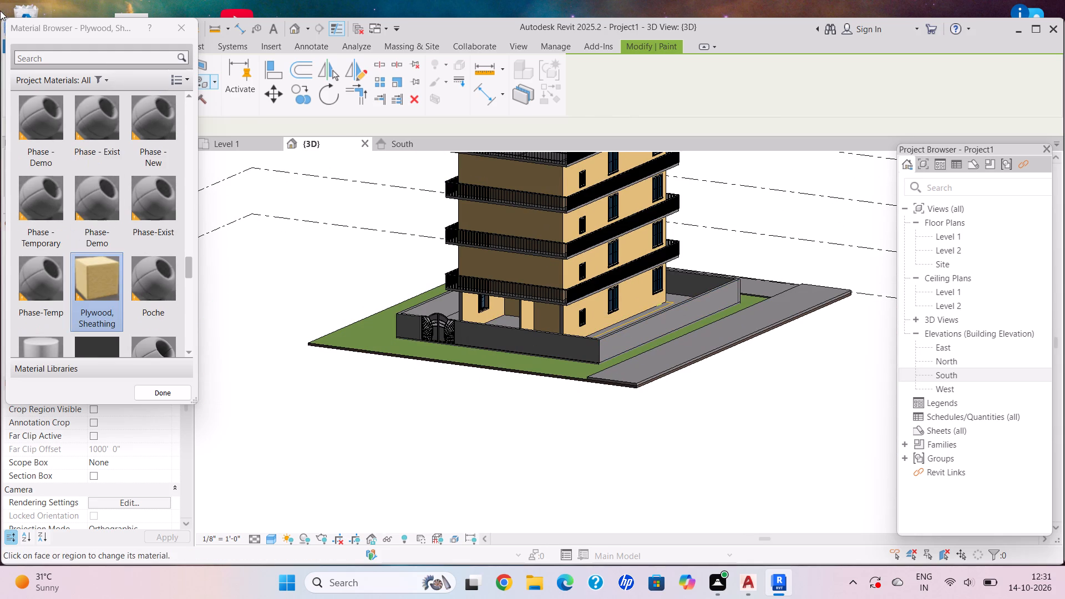
# Paint the top surface, front edge and outer side edge of an upper balcony's Generic - 12" floor slab with Clad - White.
pyautogui.scroll(-3, 0, 11)
pyautogui.scroll(-3, 145, 277)
pyautogui.scroll(-4, 93, 269)
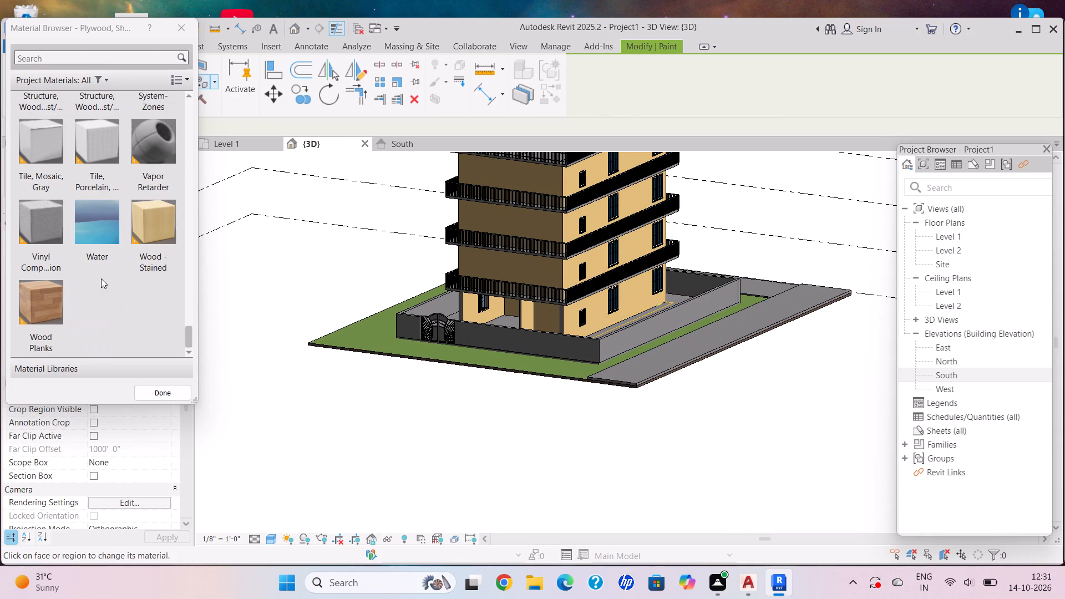
pyautogui.scroll(4, 107, 291)
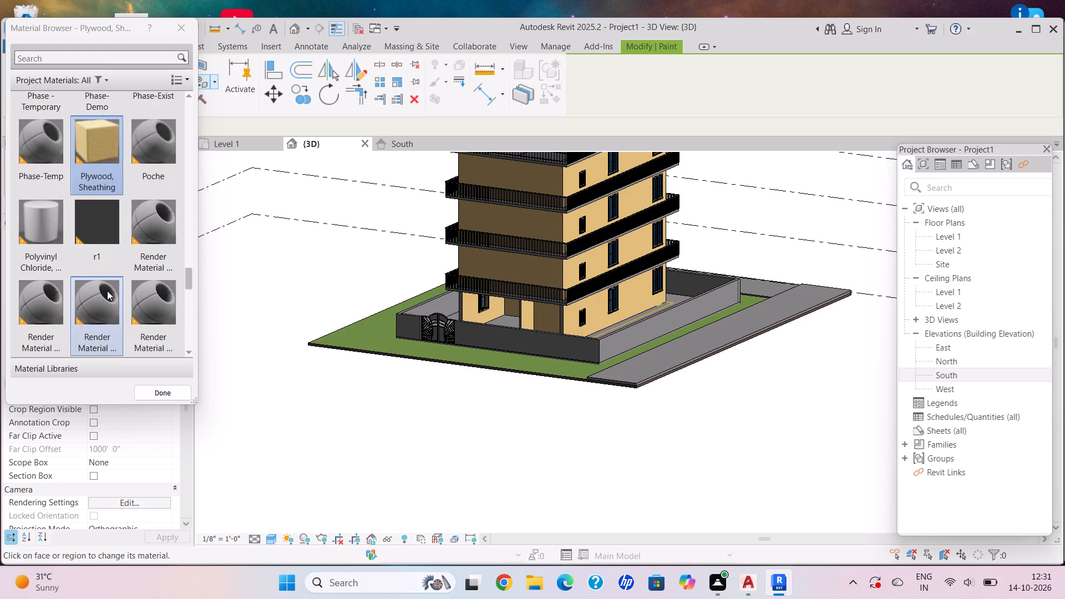
pyautogui.scroll(-2, 117, 285)
pyautogui.scroll(-3, 136, 245)
pyautogui.scroll(3, 137, 245)
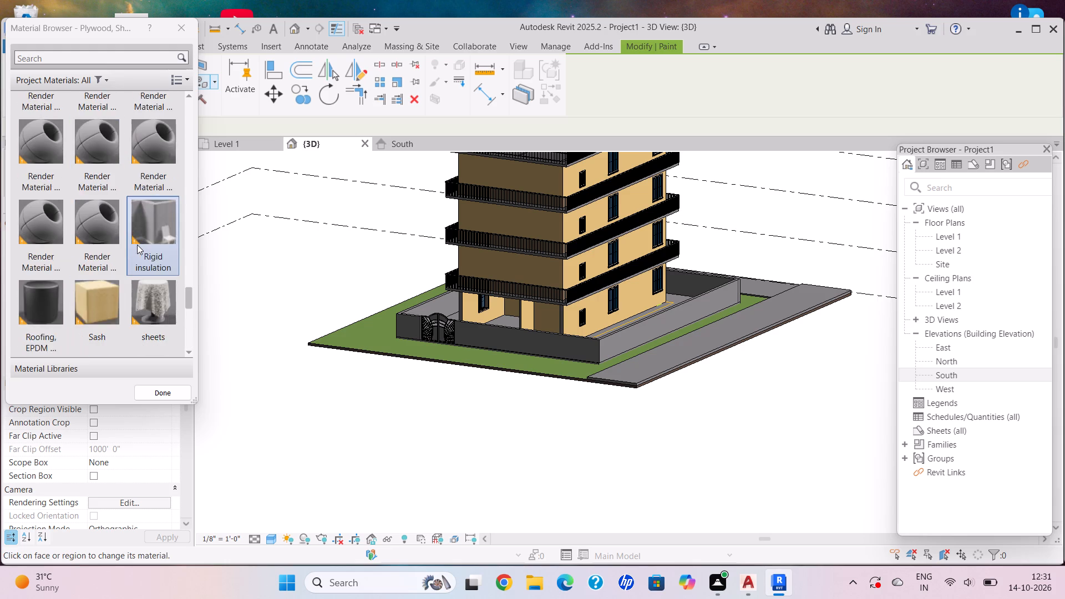
pyautogui.scroll(1, 137, 245)
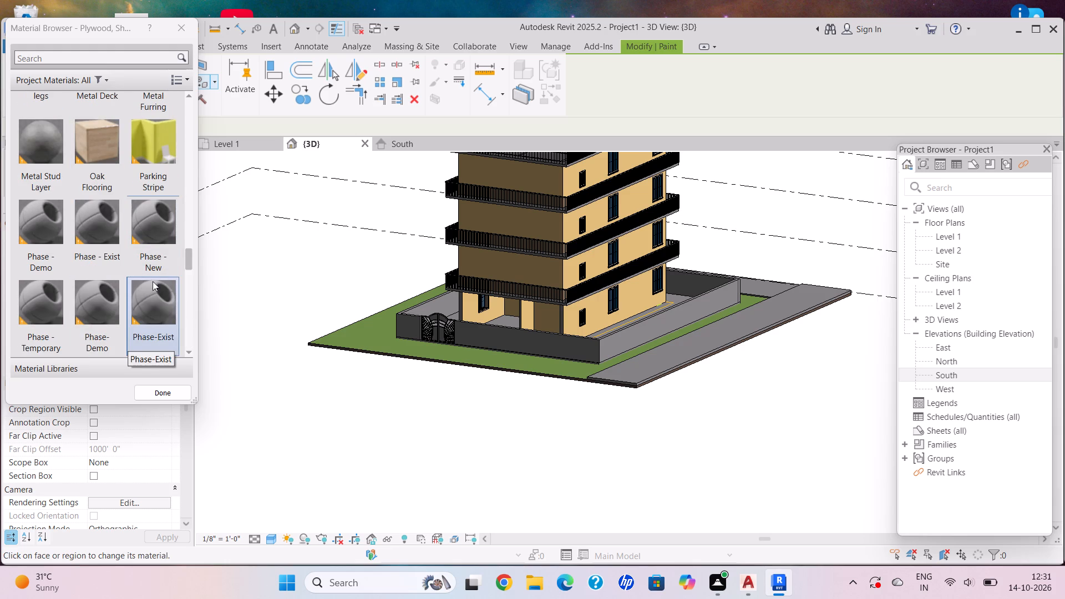
pyautogui.scroll(2, 154, 281)
pyautogui.scroll(1, 85, 274)
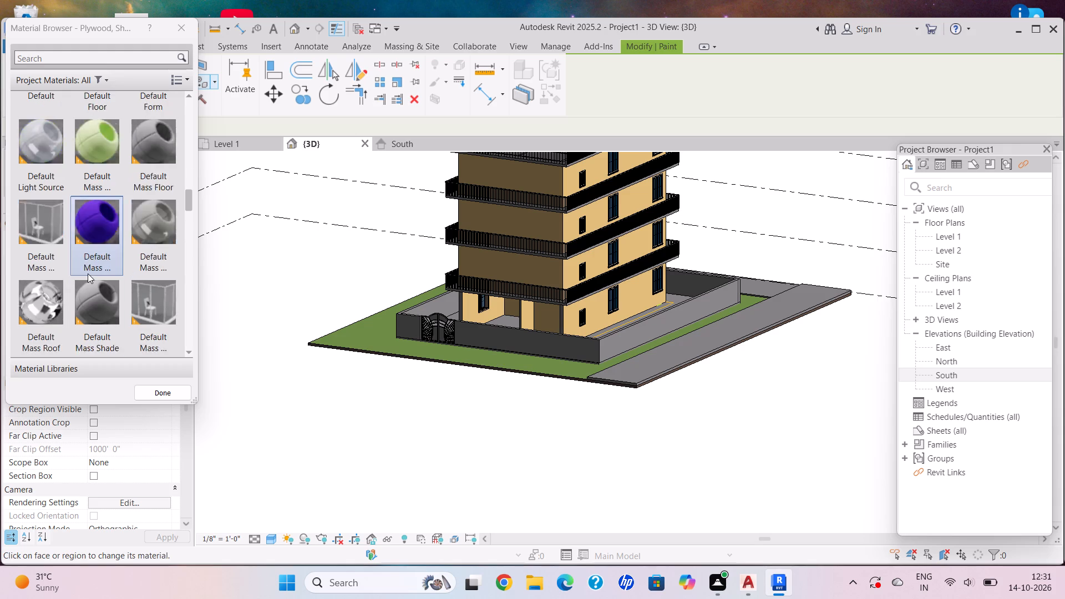
pyautogui.scroll(5, 88, 273)
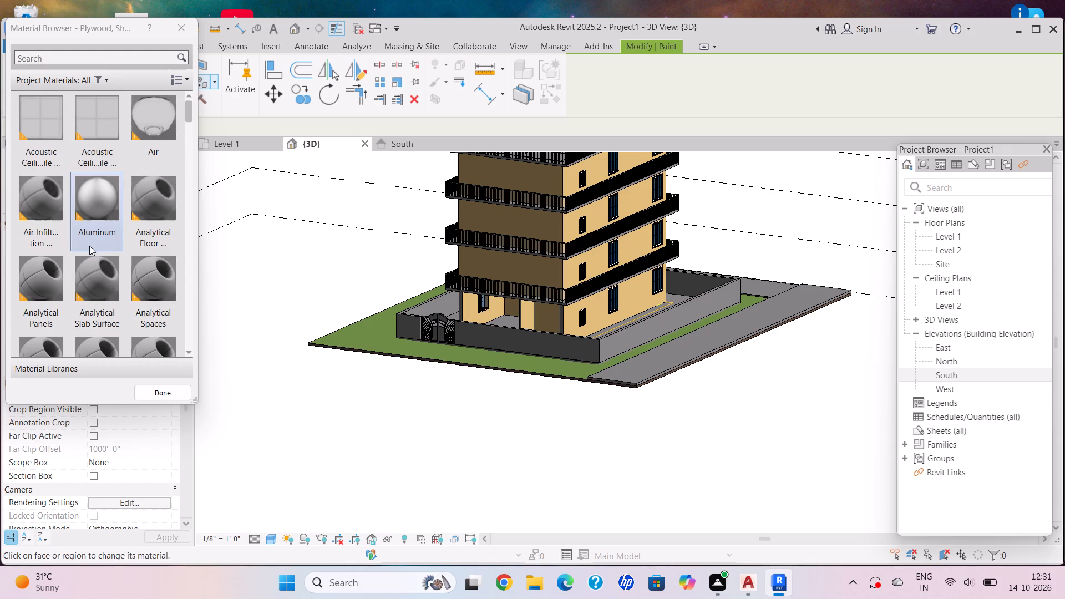
pyautogui.scroll(4, 89, 246)
pyautogui.scroll(-3, 89, 246)
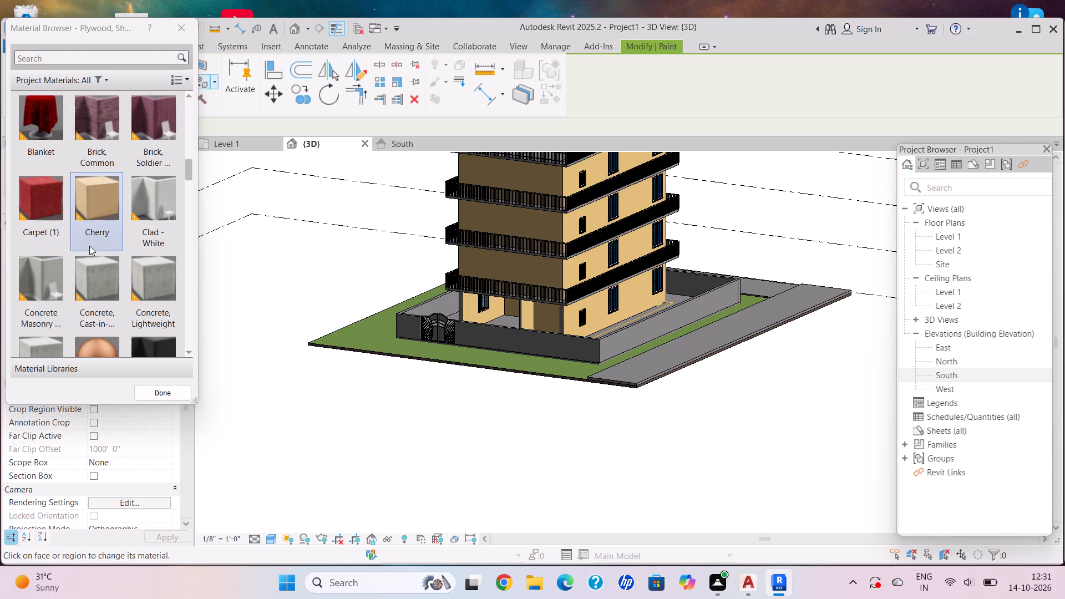
pyautogui.click(143, 197)
pyautogui.moveTo(407, 241); pyautogui.dragTo(442, 433, button='middle')
pyautogui.scroll(7, 576, 380)
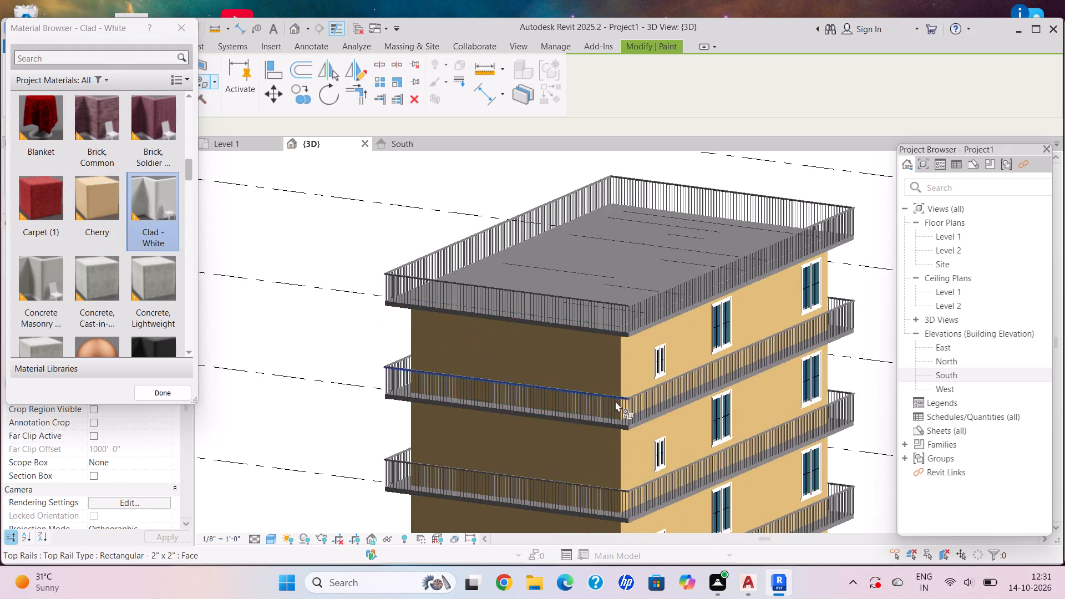
pyautogui.scroll(8, 615, 401)
pyautogui.click(658, 474)
pyautogui.scroll(6, 626, 493)
pyautogui.click(625, 470)
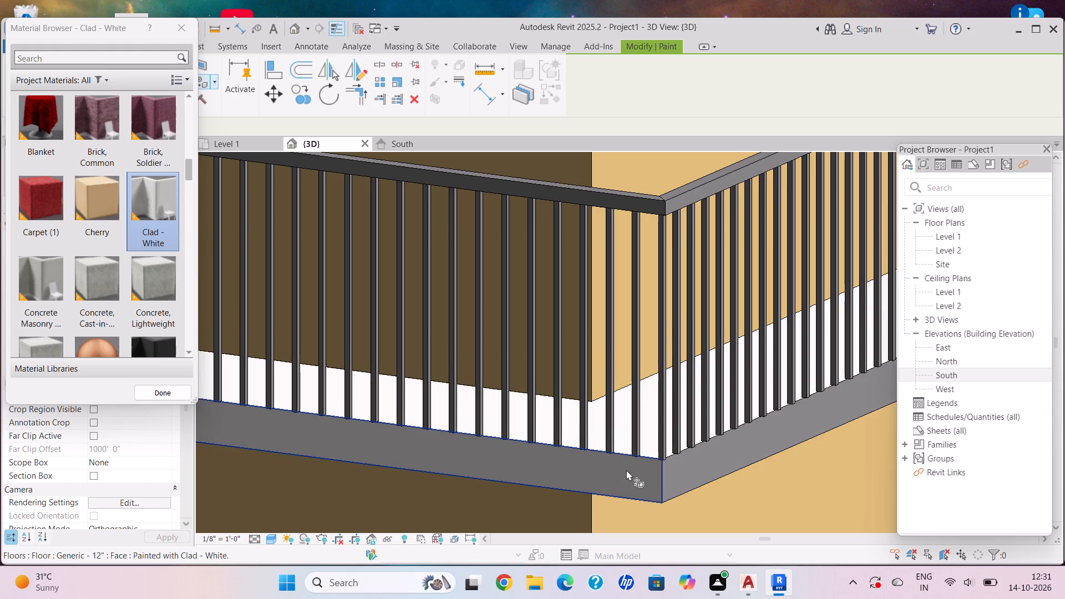
pyautogui.click(666, 474)
# Paint the side edge, front edge and top surface of the next Generic - 12" balcony slab down with Clad - White.
pyautogui.scroll(-5, 671, 475)
pyautogui.moveTo(671, 475); pyautogui.dragTo(463, 154, button='middle')
pyautogui.scroll(-3, 514, 332)
pyautogui.moveTo(535, 361); pyautogui.dragTo(490, 105, button='middle')
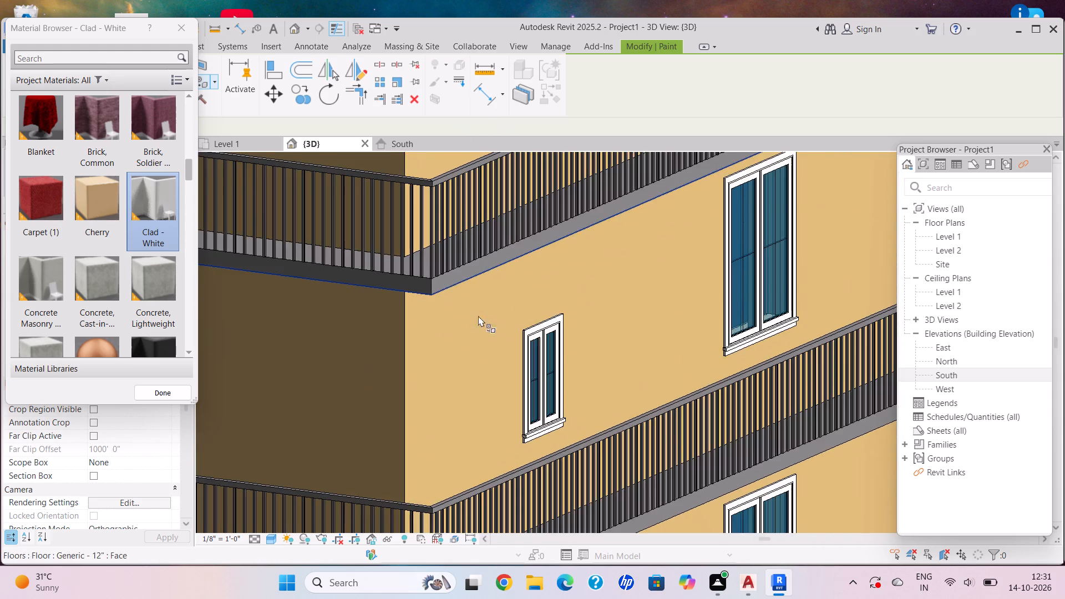
pyautogui.scroll(6, 437, 311)
pyautogui.scroll(5, 438, 241)
pyautogui.click(437, 256)
pyautogui.click(373, 281)
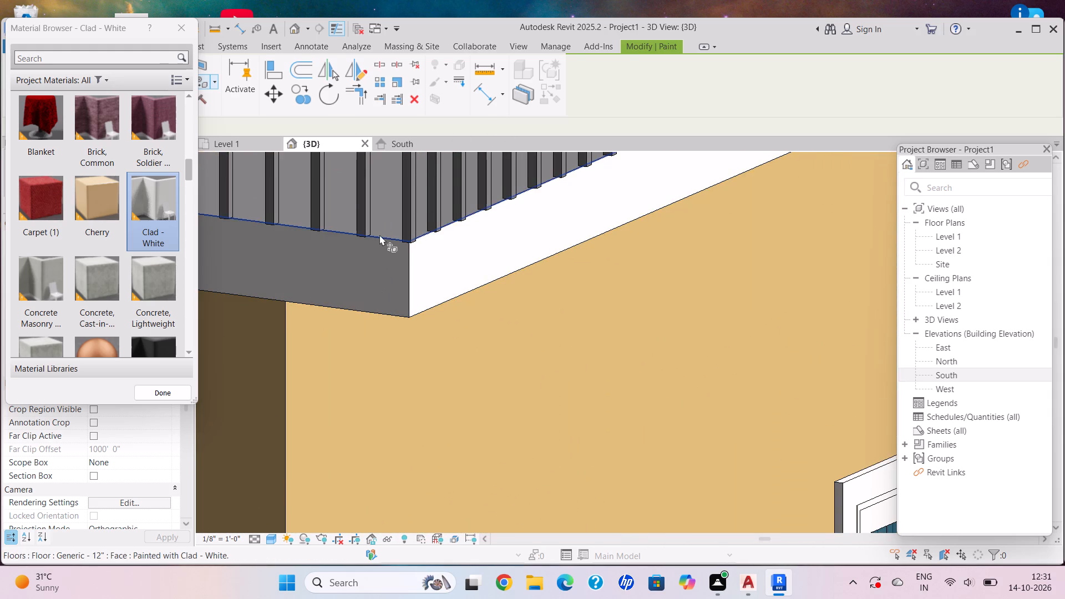
pyautogui.click(393, 222)
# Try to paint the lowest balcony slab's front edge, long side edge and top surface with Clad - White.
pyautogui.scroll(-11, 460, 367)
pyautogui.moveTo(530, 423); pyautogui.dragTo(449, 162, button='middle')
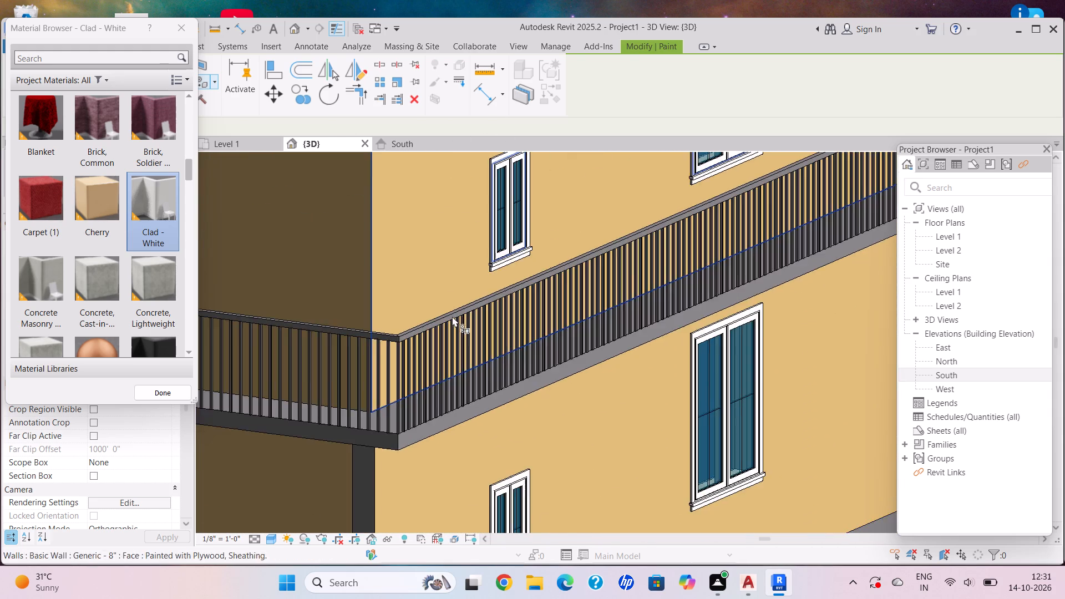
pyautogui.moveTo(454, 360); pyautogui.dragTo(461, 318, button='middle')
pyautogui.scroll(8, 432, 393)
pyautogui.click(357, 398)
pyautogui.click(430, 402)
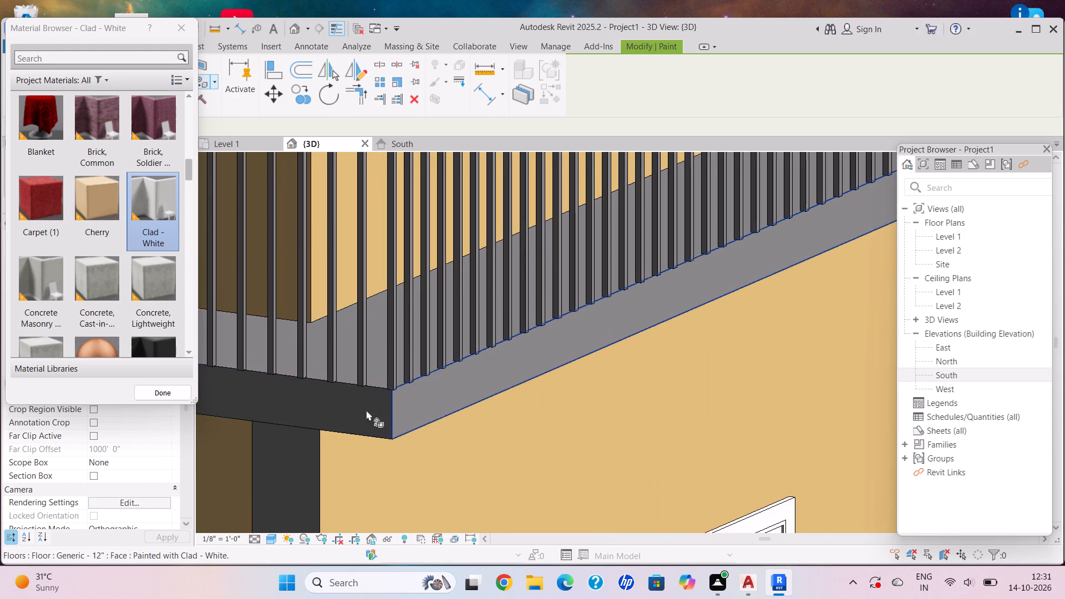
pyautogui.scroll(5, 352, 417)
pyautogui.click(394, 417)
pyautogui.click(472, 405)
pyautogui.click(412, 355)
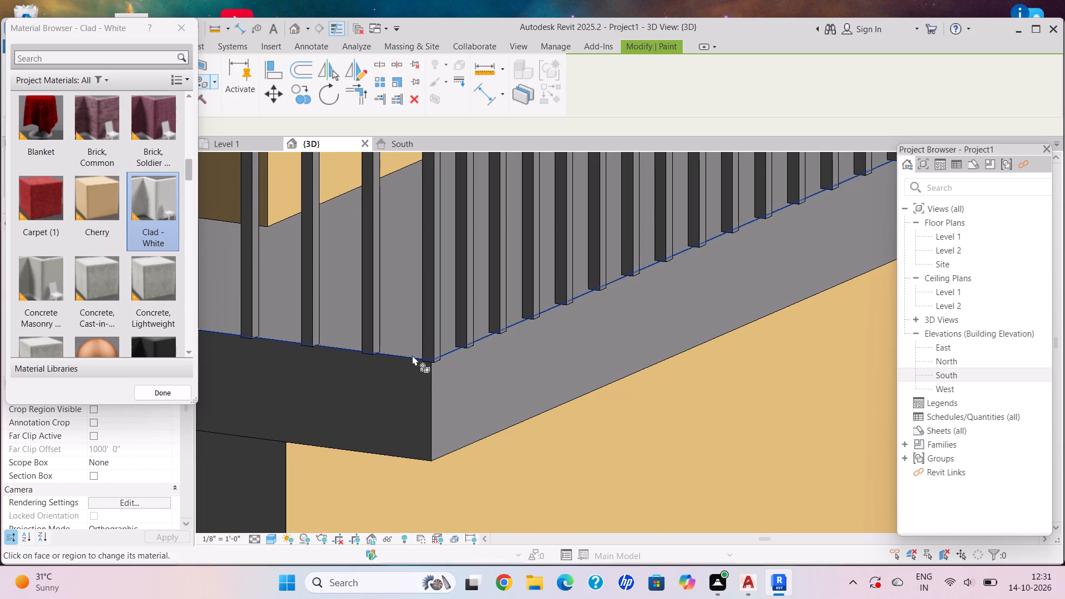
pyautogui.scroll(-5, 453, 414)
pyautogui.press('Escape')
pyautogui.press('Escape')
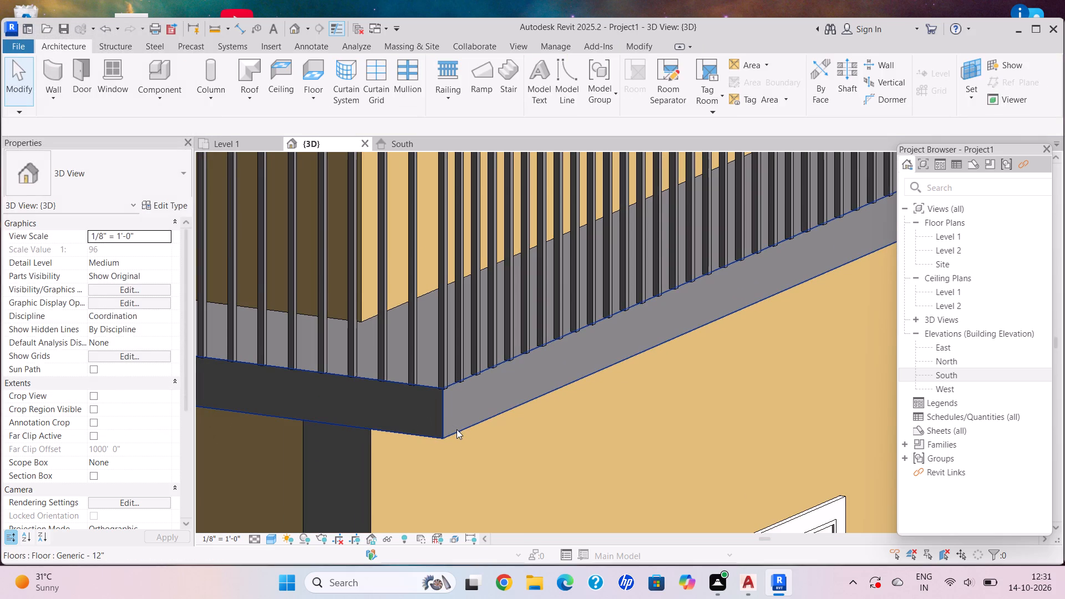
# Delete the duplicate Generic - 12" floor slab overlapping the lowest balcony's slab.
pyautogui.click(458, 430)
pyautogui.press('Delete')
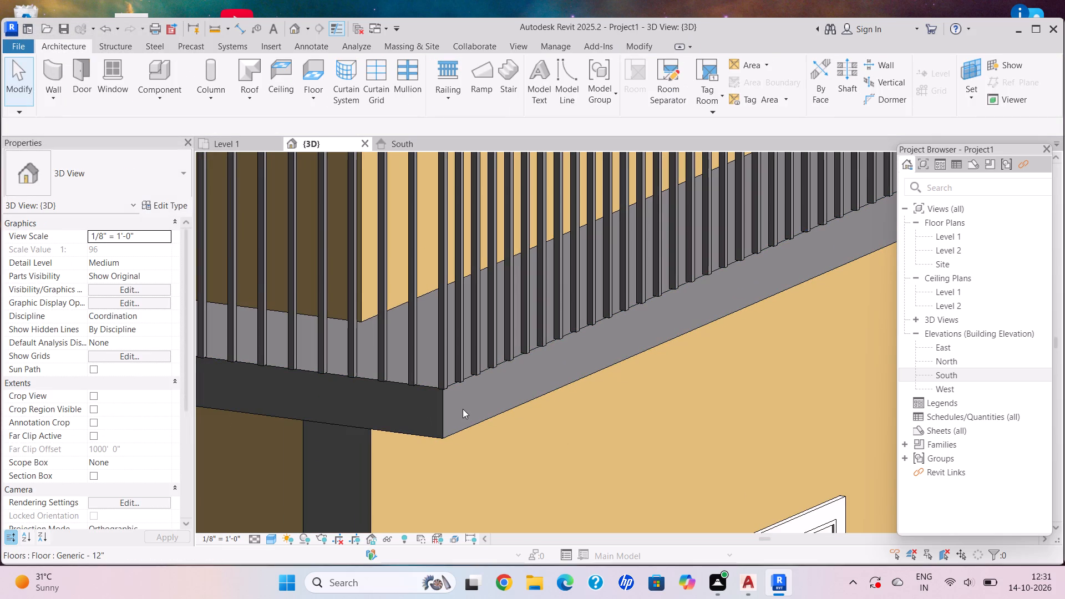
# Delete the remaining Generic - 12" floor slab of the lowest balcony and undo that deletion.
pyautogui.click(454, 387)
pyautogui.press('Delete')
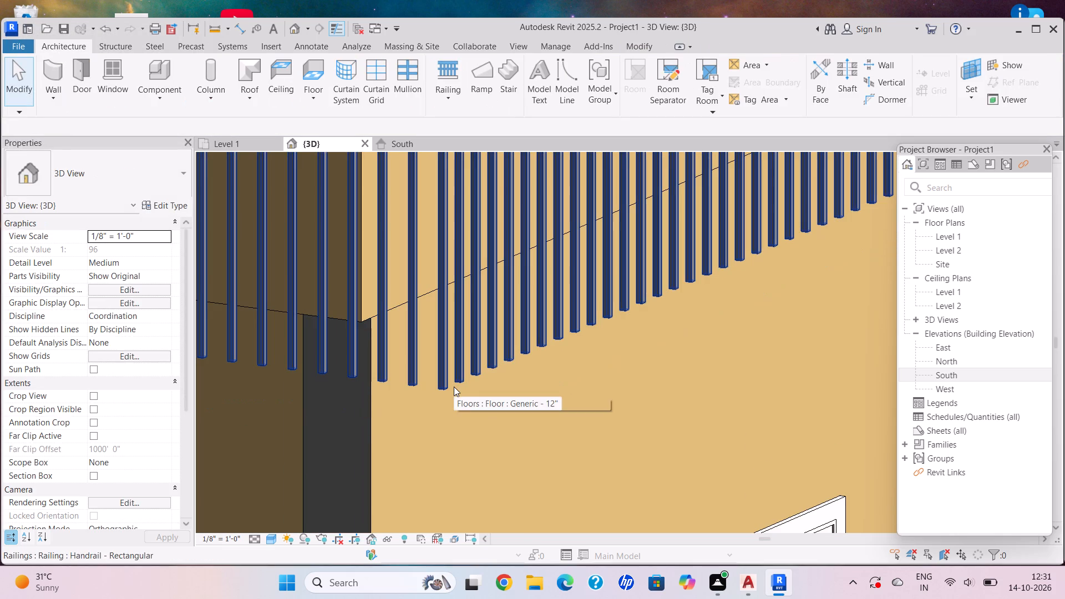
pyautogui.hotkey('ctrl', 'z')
# Paint the lowest balcony slab's long side edge, front edge and top surface with Cherry.
pyautogui.click(472, 423)
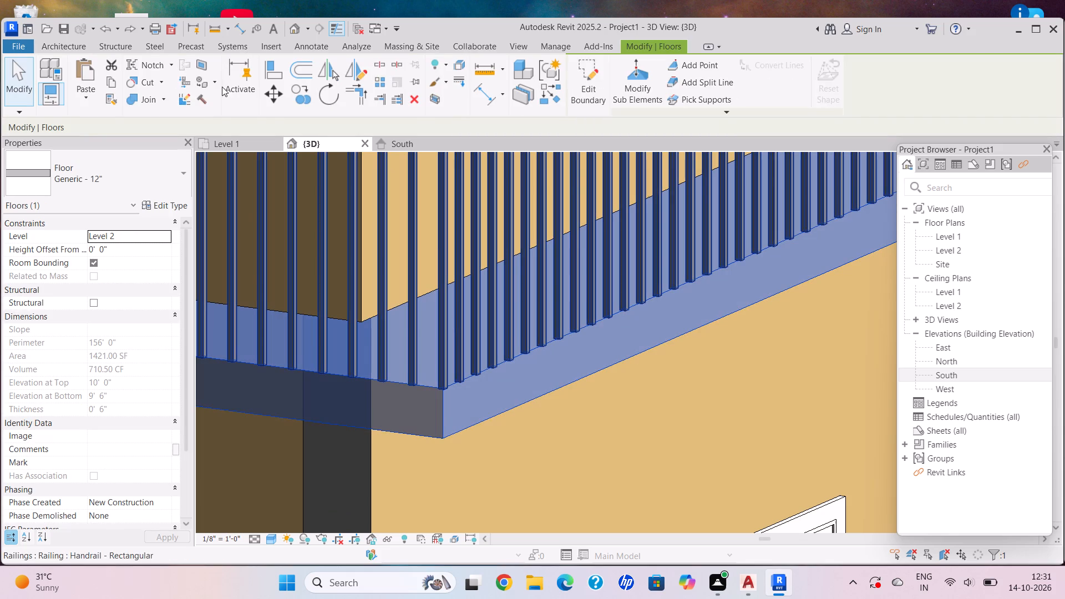
pyautogui.click(214, 80)
pyautogui.click(229, 105)
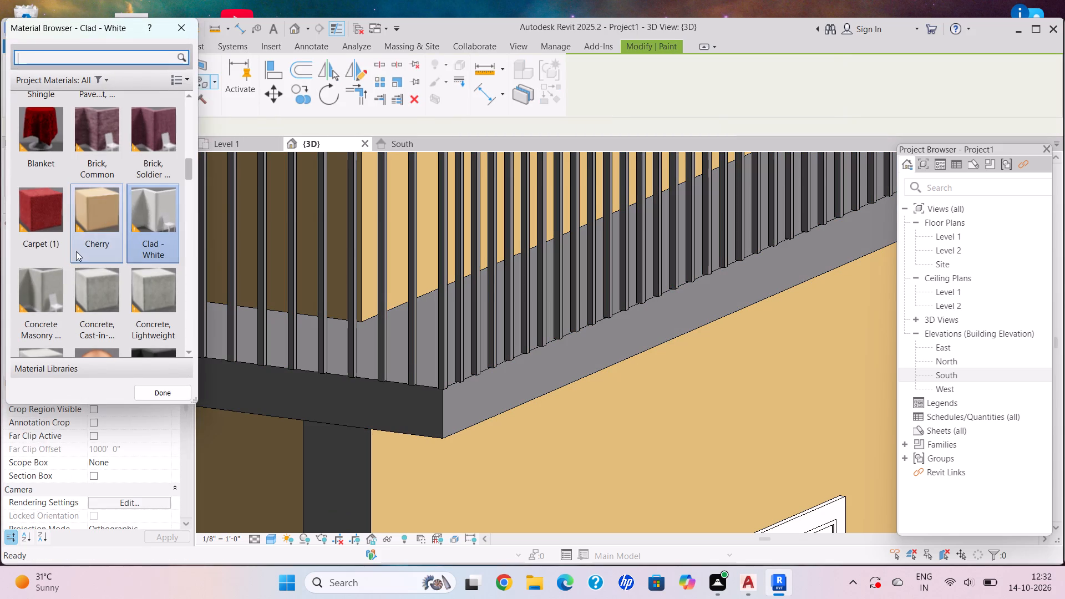
pyautogui.click(85, 211)
pyautogui.scroll(4, 469, 394)
pyautogui.click(481, 397)
pyautogui.click(378, 429)
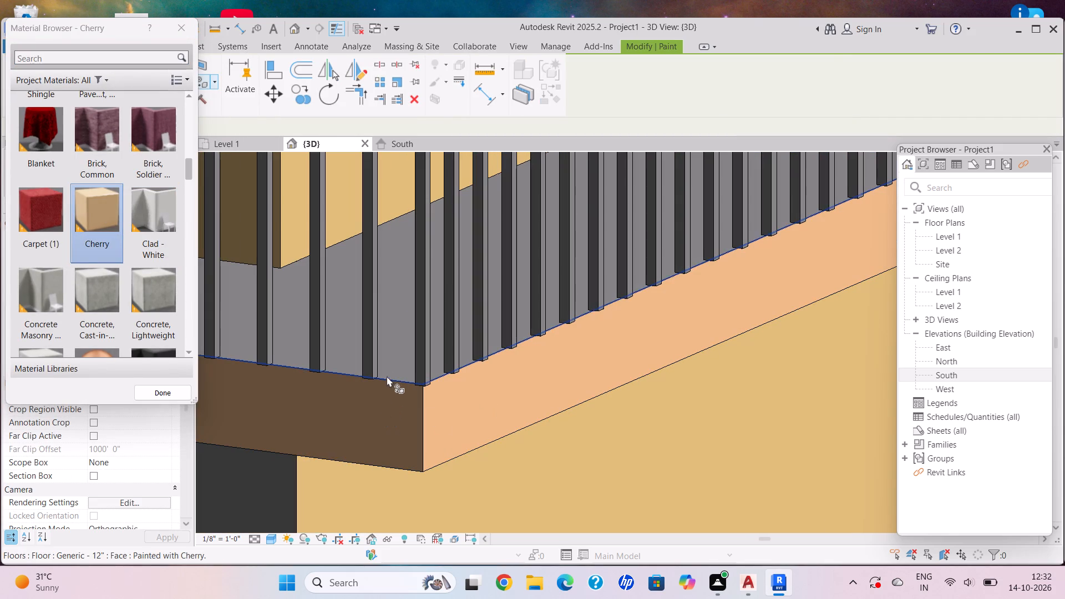
pyautogui.click(391, 356)
# Paint the lowest balcony slab's edge along the opposite windowed side of the building with Cherry.
pyautogui.scroll(-11, 480, 428)
pyautogui.moveTo(549, 436); pyautogui.dragTo(475, 263, button='middle')
pyautogui.scroll(-7, 465, 247)
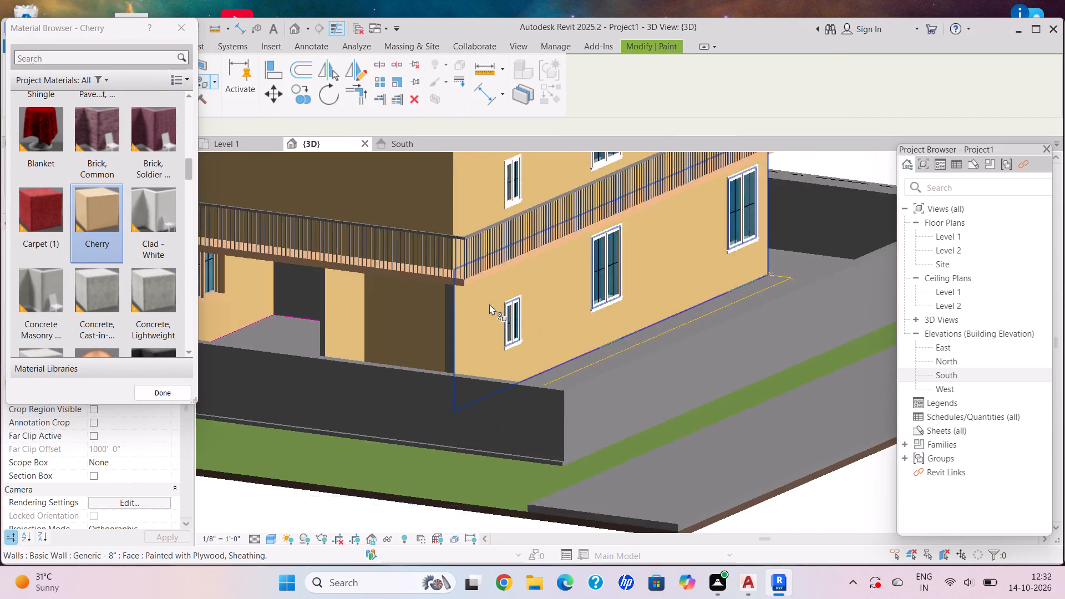
pyautogui.scroll(-5, 489, 304)
pyautogui.keyDown('shift'); pyautogui.moveTo(483, 285); pyautogui.dragTo(651, 332, button='middle'); pyautogui.keyUp('shift')
pyautogui.moveTo(624, 279); pyautogui.dragTo(521, 279, button='middle')
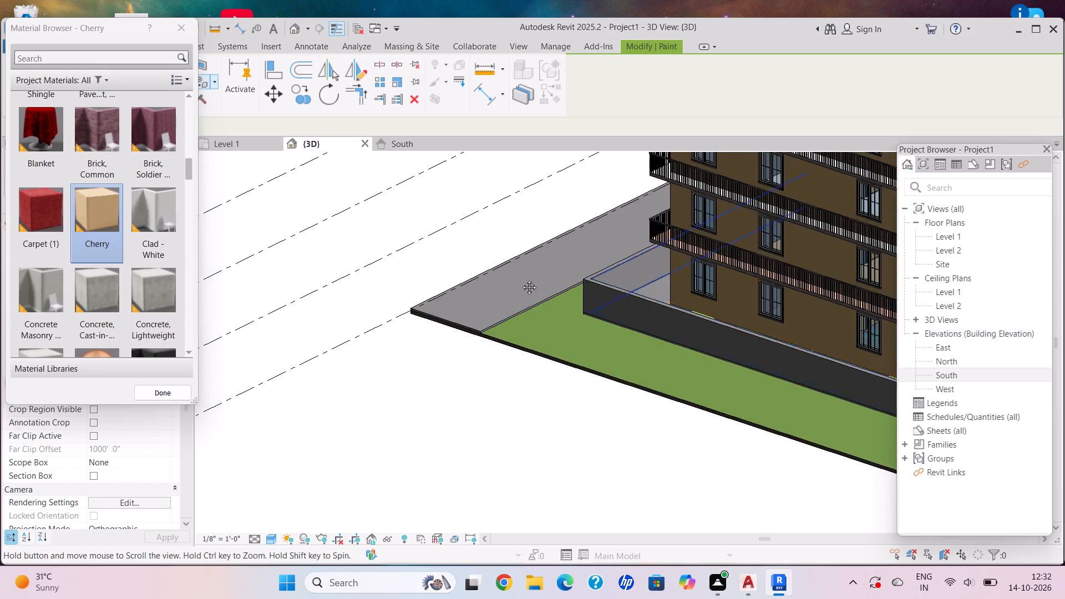
pyautogui.moveTo(521, 279); pyautogui.dragTo(192, 305, button='middle')
pyautogui.keyDown('shift'); pyautogui.moveTo(452, 352); pyautogui.dragTo(544, 368, button='middle'); pyautogui.keyUp('shift')
pyautogui.scroll(8, 634, 247)
pyautogui.keyDown('shift'); pyautogui.moveTo(627, 314); pyautogui.dragTo(625, 332, button='middle'); pyautogui.keyUp('shift')
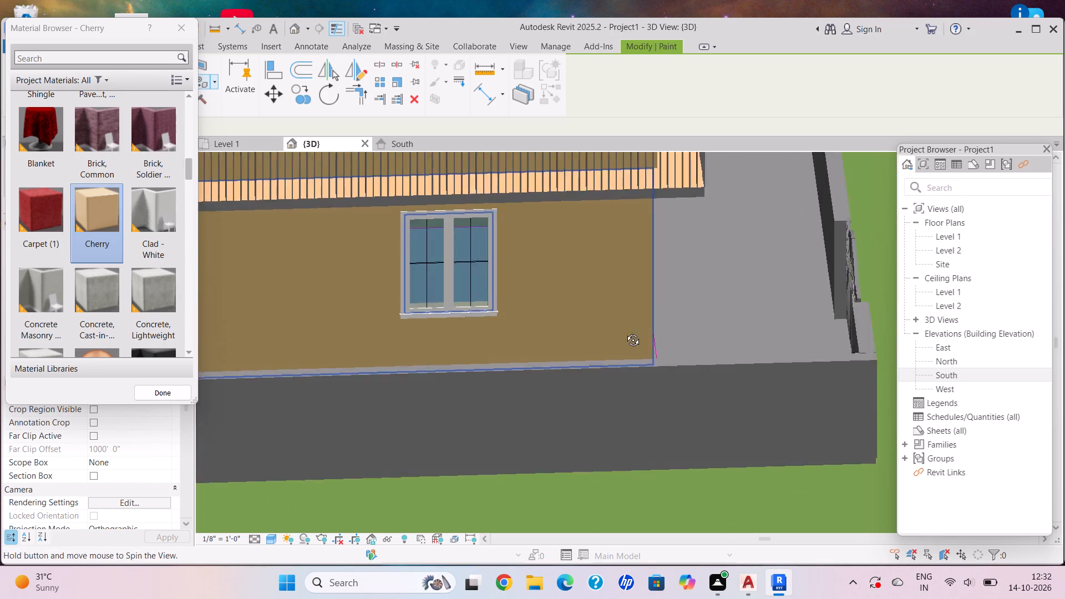
pyautogui.keyDown('shift'); pyautogui.moveTo(625, 332); pyautogui.dragTo(631, 379, button='middle'); pyautogui.keyUp('shift')
pyautogui.keyDown('shift'); pyautogui.scroll(1, 631, 379); pyautogui.keyUp('shift')
pyautogui.scroll(10, 616, 221)
pyautogui.click(631, 253)
# Paint the edges of the second and third balcony slabs along the same windowed side with Cherry.
pyautogui.scroll(-4, 635, 316)
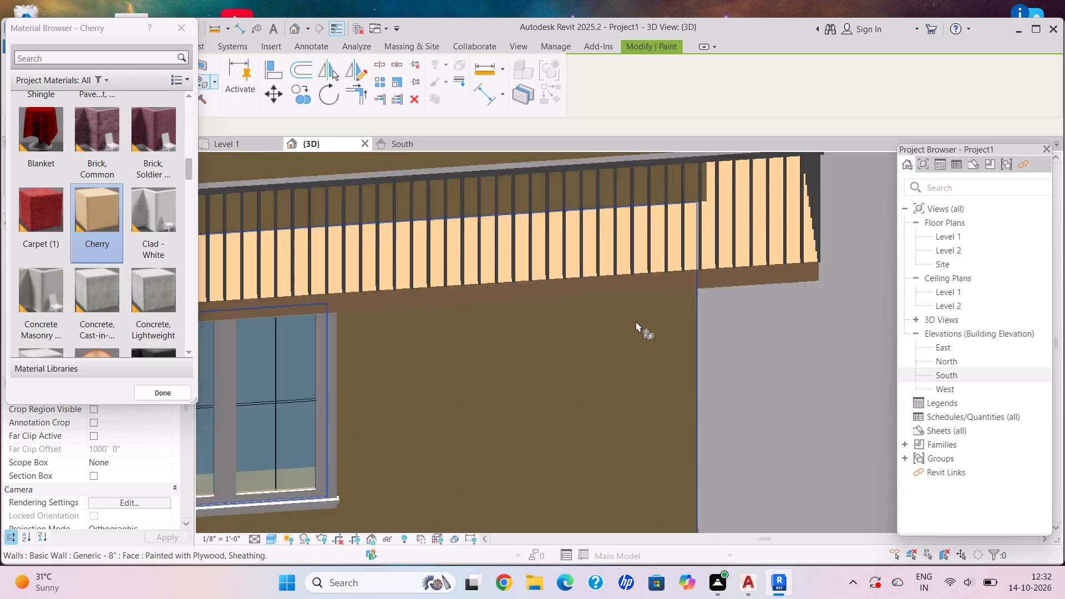
pyautogui.scroll(-7, 636, 321)
pyautogui.moveTo(632, 262); pyautogui.dragTo(667, 338, button='middle')
pyautogui.scroll(12, 621, 282)
pyautogui.click(574, 227)
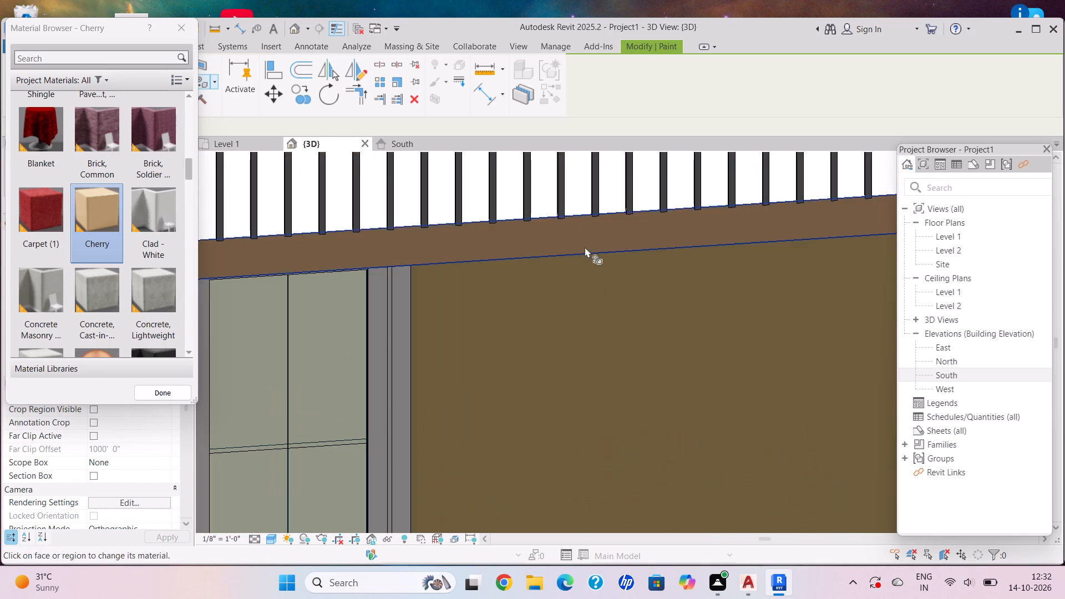
pyautogui.scroll(-13, 589, 256)
pyautogui.moveTo(607, 287); pyautogui.dragTo(617, 314, button='middle')
pyautogui.scroll(-3, 472, 202)
pyautogui.moveTo(458, 193); pyautogui.dragTo(557, 360, button='middle')
pyautogui.scroll(2, 558, 319)
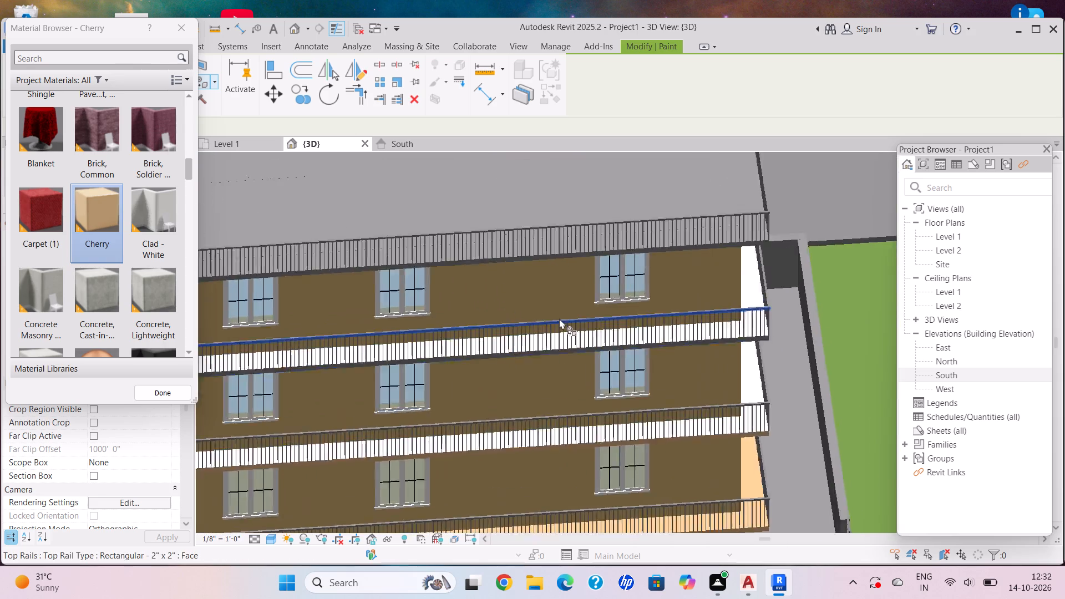
pyautogui.scroll(10, 559, 318)
pyautogui.click(622, 358)
# Paint the roof slab's edge along the same windowed side with Cherry.
pyautogui.scroll(-10, 564, 378)
pyautogui.moveTo(529, 304); pyautogui.dragTo(541, 326, button='middle')
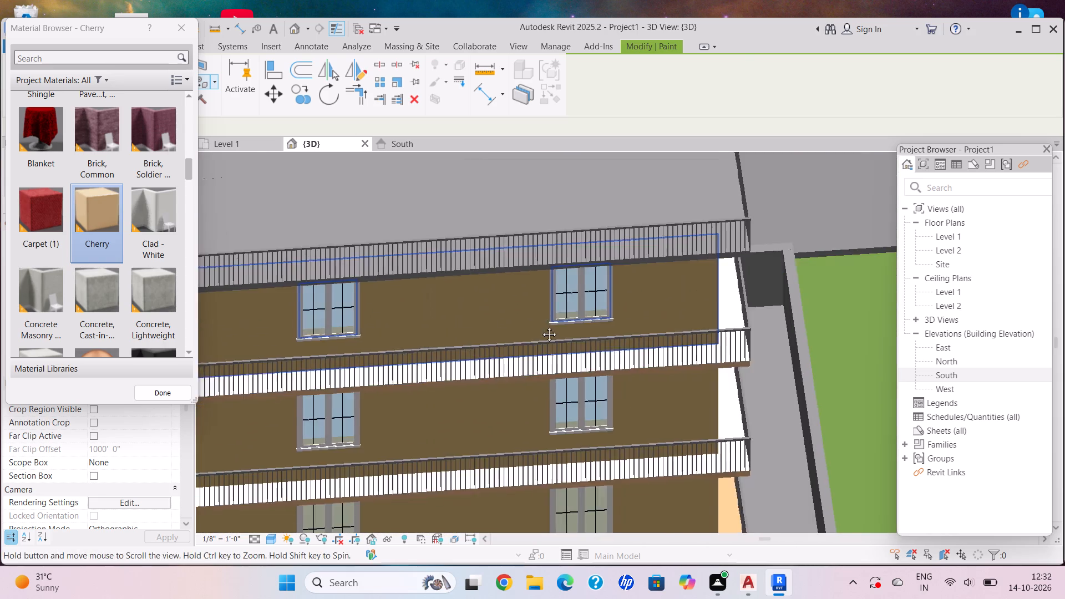
pyautogui.moveTo(541, 326); pyautogui.dragTo(546, 367, button='middle')
pyautogui.scroll(16, 775, 287)
pyautogui.click(570, 339)
pyautogui.scroll(-11, 560, 359)
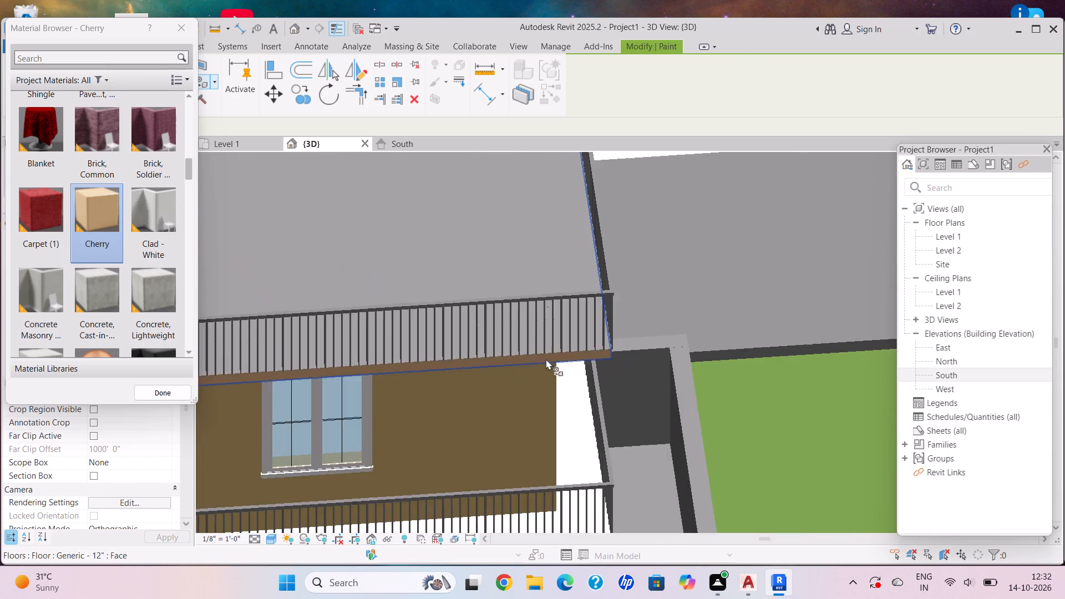
pyautogui.scroll(-6, 546, 359)
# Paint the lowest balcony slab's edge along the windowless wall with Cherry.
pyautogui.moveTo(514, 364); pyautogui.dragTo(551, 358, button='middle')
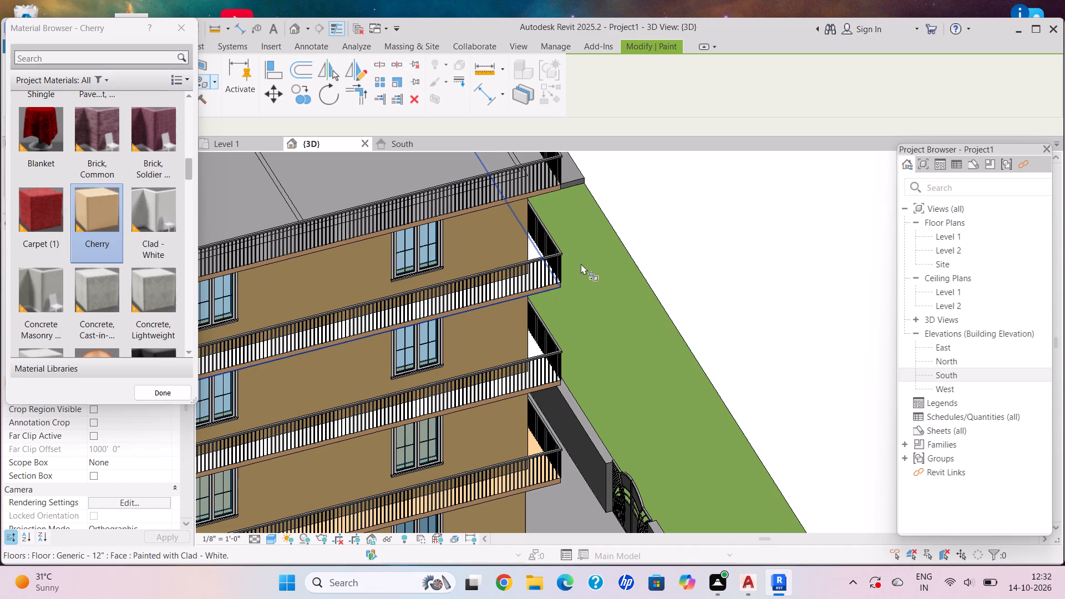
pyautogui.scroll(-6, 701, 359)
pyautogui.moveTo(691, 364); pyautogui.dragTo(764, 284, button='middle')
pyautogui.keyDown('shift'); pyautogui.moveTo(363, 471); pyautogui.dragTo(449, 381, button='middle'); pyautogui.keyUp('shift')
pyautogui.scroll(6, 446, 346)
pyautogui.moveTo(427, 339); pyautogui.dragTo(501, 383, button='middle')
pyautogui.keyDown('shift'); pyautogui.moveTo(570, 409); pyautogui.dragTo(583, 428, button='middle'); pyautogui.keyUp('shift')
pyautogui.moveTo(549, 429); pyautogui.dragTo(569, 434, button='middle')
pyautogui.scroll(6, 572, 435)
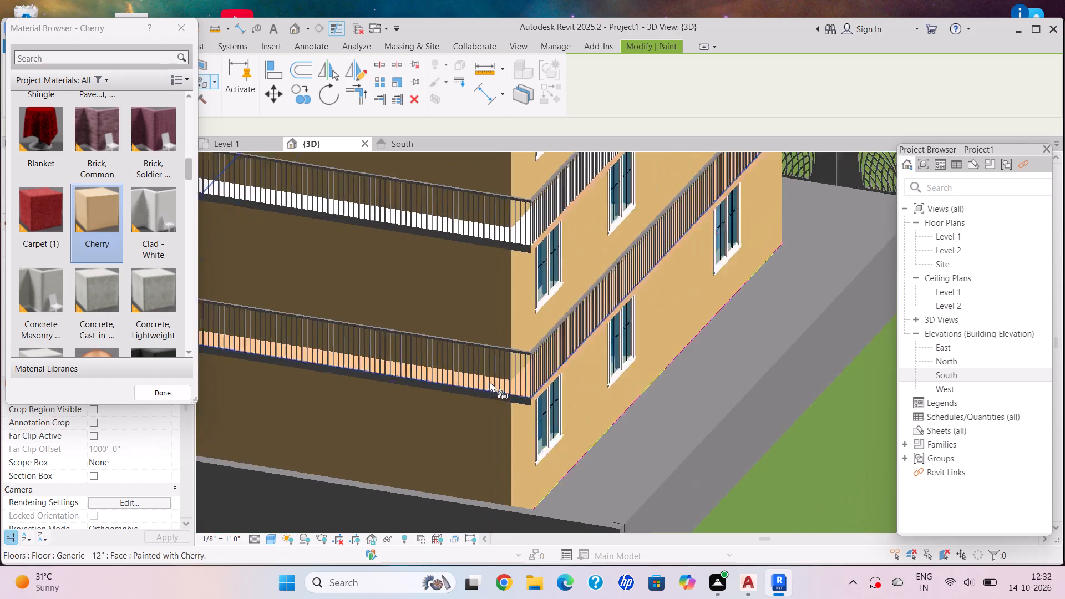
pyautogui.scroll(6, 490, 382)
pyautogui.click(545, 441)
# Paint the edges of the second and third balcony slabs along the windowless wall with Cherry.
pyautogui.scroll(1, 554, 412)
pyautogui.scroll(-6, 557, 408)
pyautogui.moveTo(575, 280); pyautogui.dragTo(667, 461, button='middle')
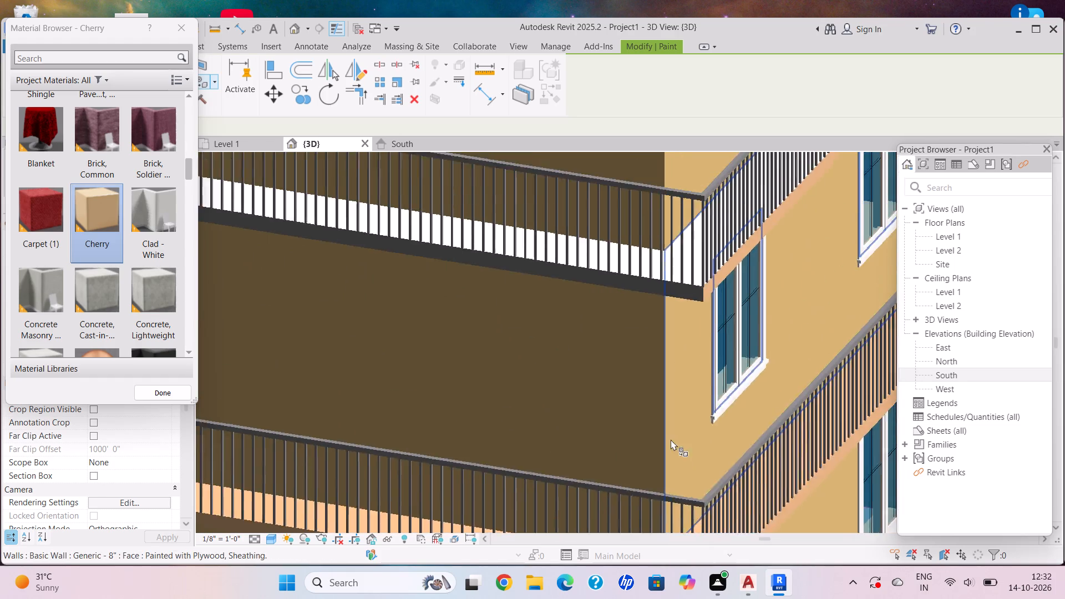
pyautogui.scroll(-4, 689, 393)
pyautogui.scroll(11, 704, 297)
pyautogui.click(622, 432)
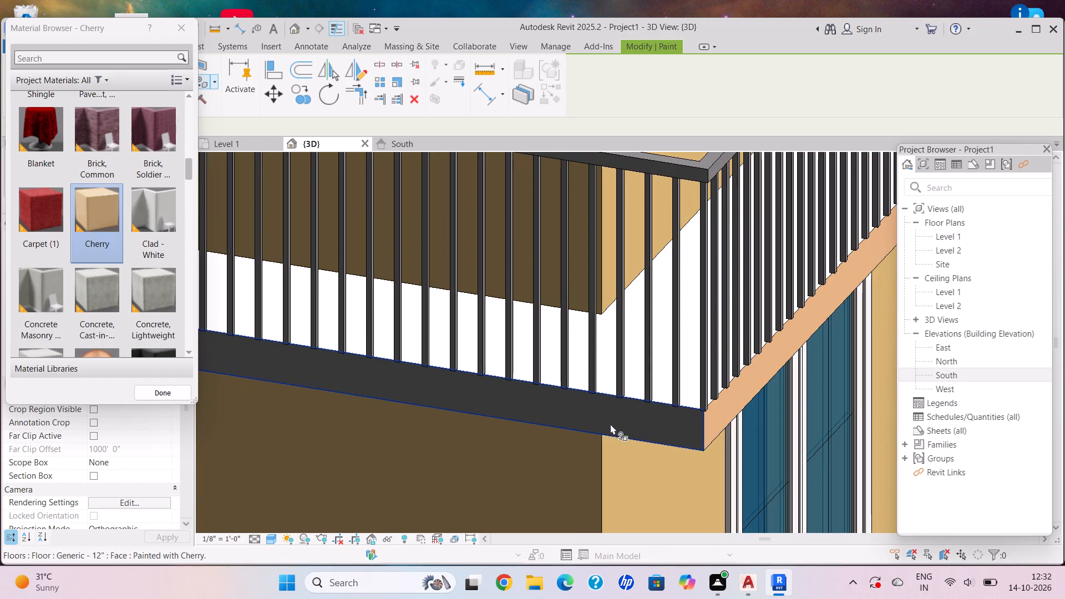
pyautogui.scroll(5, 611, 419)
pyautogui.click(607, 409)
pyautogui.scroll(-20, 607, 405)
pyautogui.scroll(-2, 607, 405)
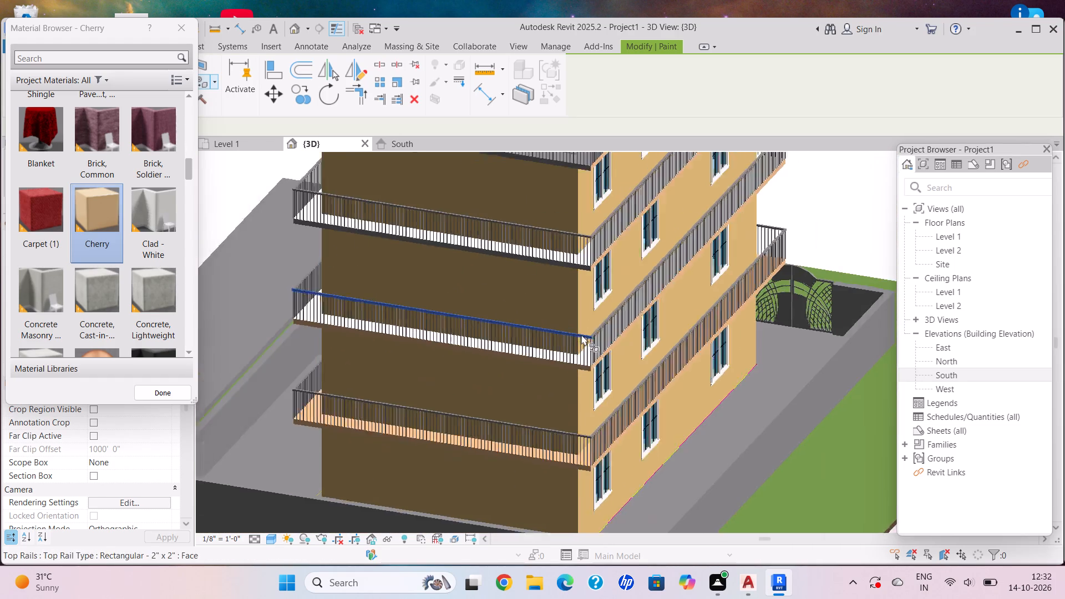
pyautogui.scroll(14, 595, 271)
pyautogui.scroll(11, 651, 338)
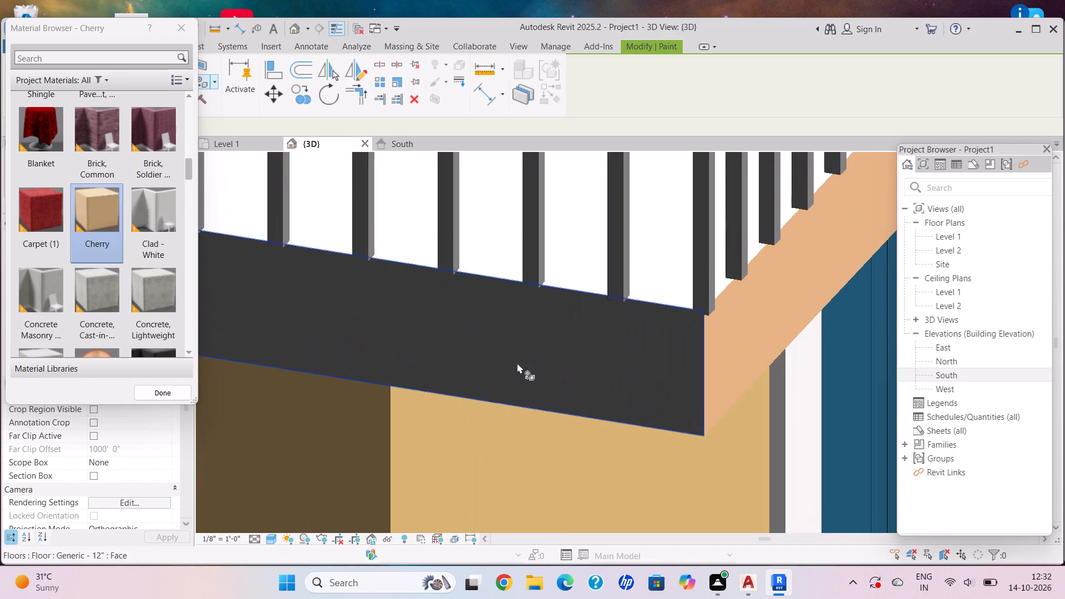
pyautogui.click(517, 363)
# Paint the roof slab's edge along the windowless wall with Cherry.
pyautogui.scroll(-13, 493, 341)
pyautogui.keyDown('shift'); pyautogui.moveTo(486, 341); pyautogui.dragTo(508, 345, button='middle'); pyautogui.keyUp('shift')
pyautogui.scroll(-6, 508, 346)
pyautogui.moveTo(534, 369); pyautogui.dragTo(705, 508, button='middle')
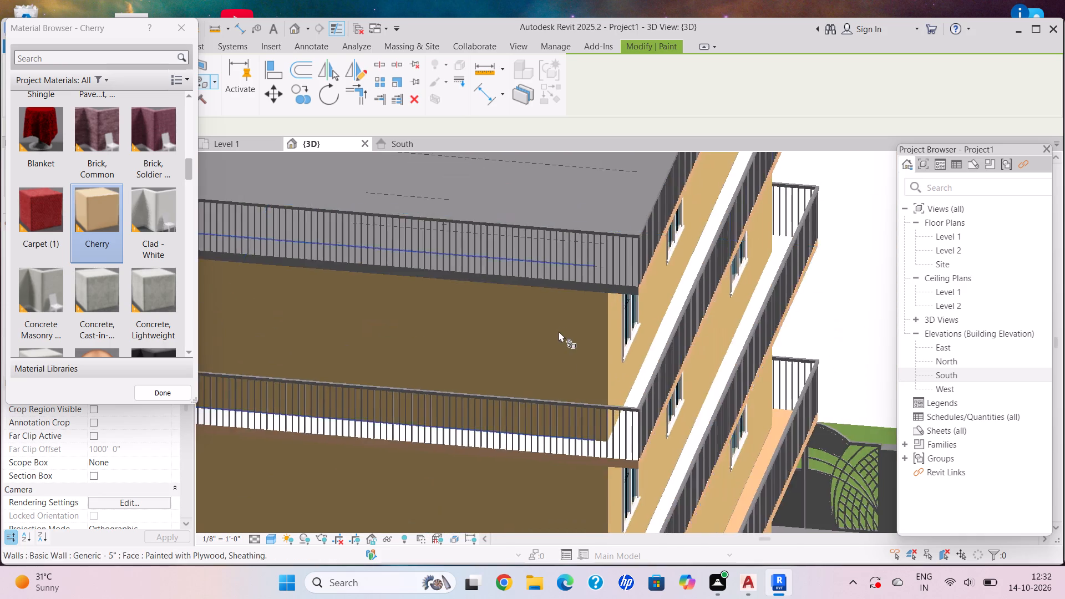
pyautogui.moveTo(554, 324); pyautogui.dragTo(561, 456, button='middle')
pyautogui.scroll(16, 600, 393)
pyautogui.click(686, 413)
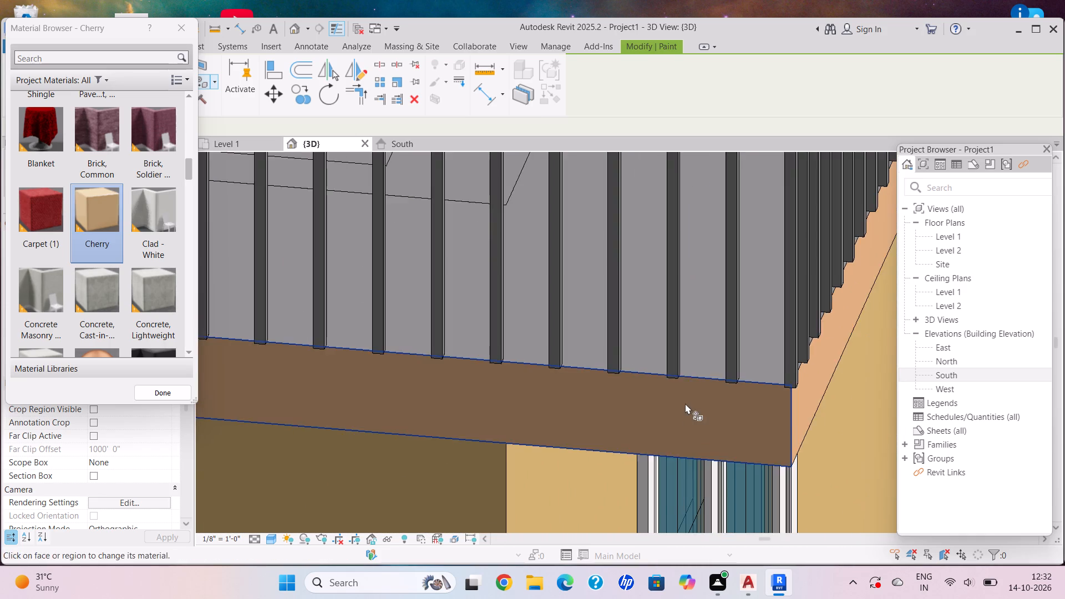
# Examine the slab edge colours around the building, from the roof down to the lowest balcony.
pyautogui.scroll(-19, 688, 403)
pyautogui.moveTo(668, 361); pyautogui.dragTo(644, 311, button='middle')
pyautogui.scroll(-7, 628, 374)
pyautogui.scroll(1, 640, 477)
pyautogui.moveTo(639, 477); pyautogui.dragTo(638, 388, button='middle')
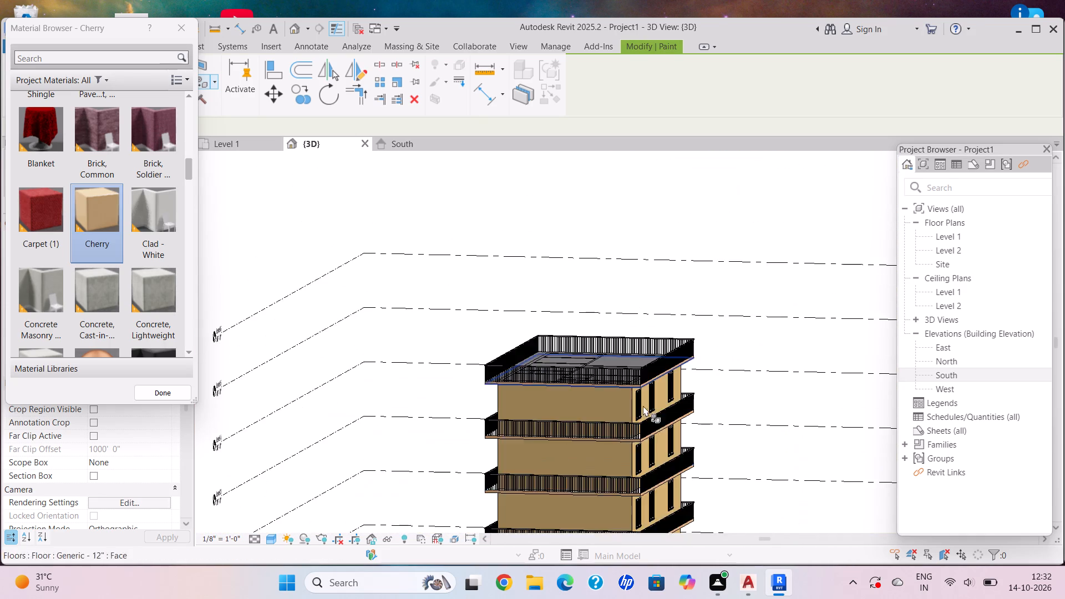
pyautogui.scroll(-4, 648, 418)
pyautogui.moveTo(642, 369); pyautogui.dragTo(602, 277, button='middle')
pyautogui.keyDown('shift'); pyautogui.moveTo(590, 394); pyautogui.dragTo(602, 441, button='middle'); pyautogui.keyUp('shift')
pyautogui.keyDown('shift'); pyautogui.moveTo(602, 450); pyautogui.dragTo(603, 463, button='middle'); pyautogui.keyUp('shift')
pyautogui.scroll(11, 575, 373)
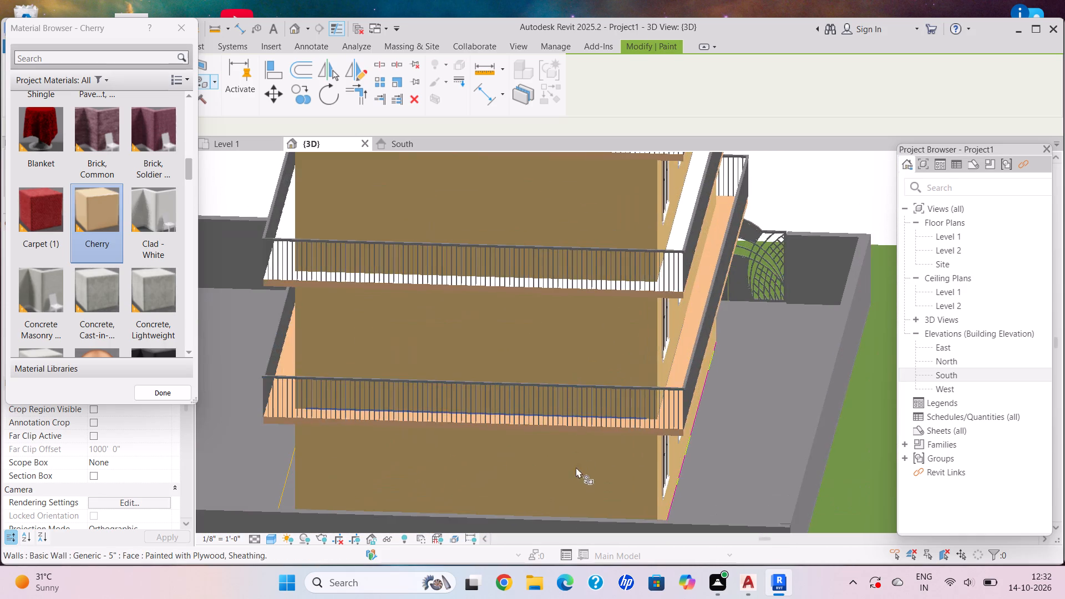
pyautogui.keyDown('shift'); pyautogui.moveTo(591, 492); pyautogui.dragTo(599, 519, button='middle'); pyautogui.keyUp('shift')
pyautogui.keyDown('shift'); pyautogui.moveTo(544, 415); pyautogui.dragTo(547, 409, button='middle'); pyautogui.keyUp('shift')
pyautogui.keyDown('shift'); pyautogui.moveTo(556, 378); pyautogui.dragTo(559, 332, button='middle'); pyautogui.keyUp('shift')
pyautogui.moveTo(408, 409); pyautogui.dragTo(449, 346, button='middle')
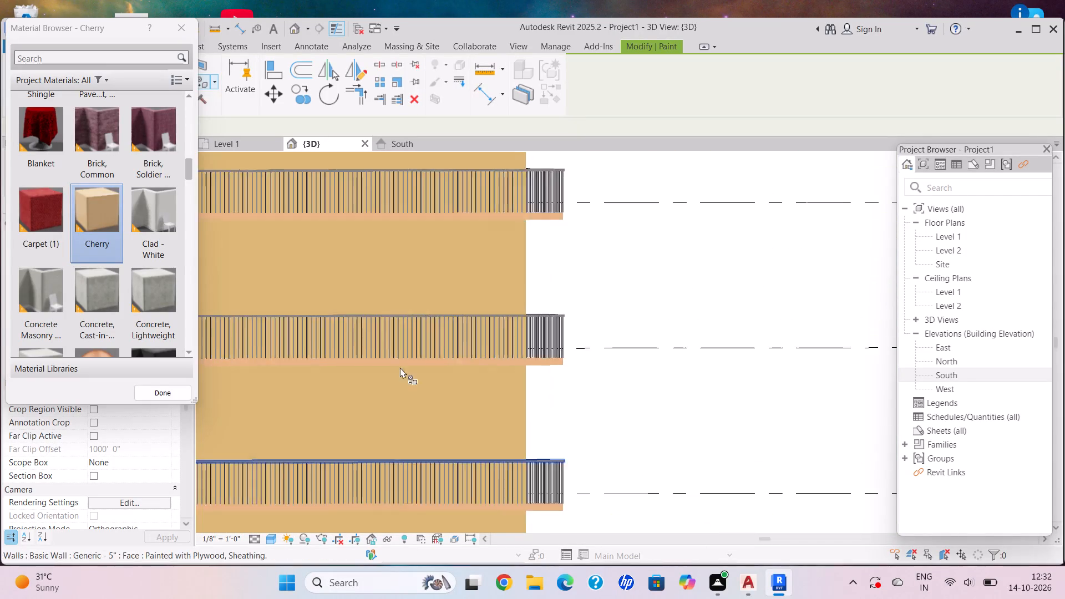
# Repaint the lowest balcony slab's top surface, windowless-wall edge and adjoining windowed-side edge with Clad - White.
pyautogui.moveTo(365, 421); pyautogui.dragTo(585, 349, button='middle')
pyautogui.keyDown('shift'); pyautogui.moveTo(534, 404); pyautogui.dragTo(582, 569, button='middle'); pyautogui.keyUp('shift')
pyautogui.scroll(7, 421, 420)
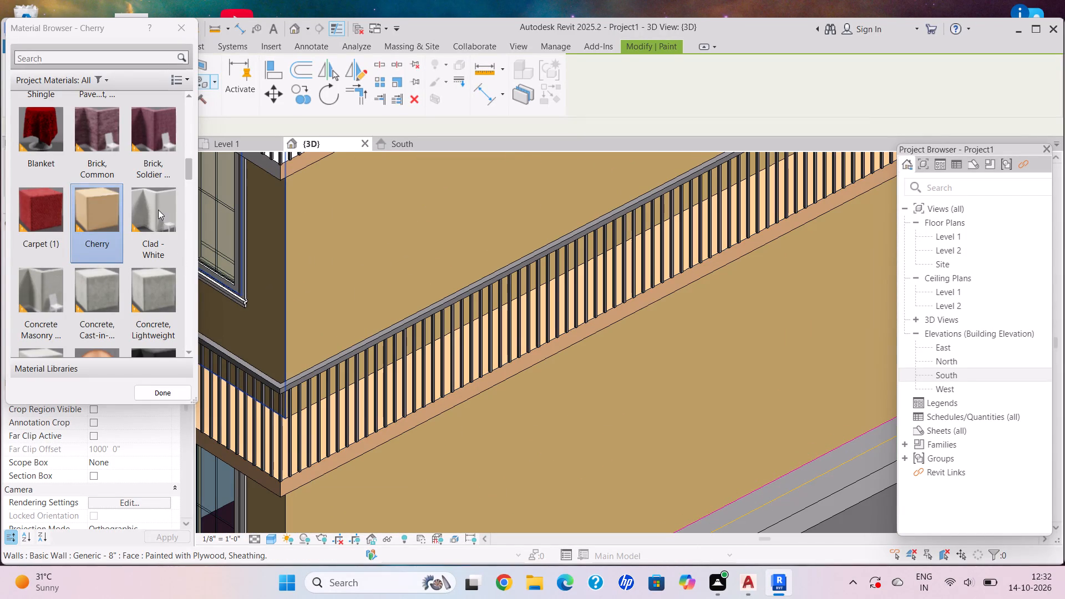
pyautogui.click(151, 201)
pyautogui.scroll(5, 324, 485)
pyautogui.click(312, 462)
pyautogui.scroll(5, 309, 418)
pyautogui.click(306, 436)
pyautogui.scroll(-4, 317, 437)
pyautogui.moveTo(393, 410); pyautogui.dragTo(566, 321, button='middle')
pyautogui.scroll(4, 397, 418)
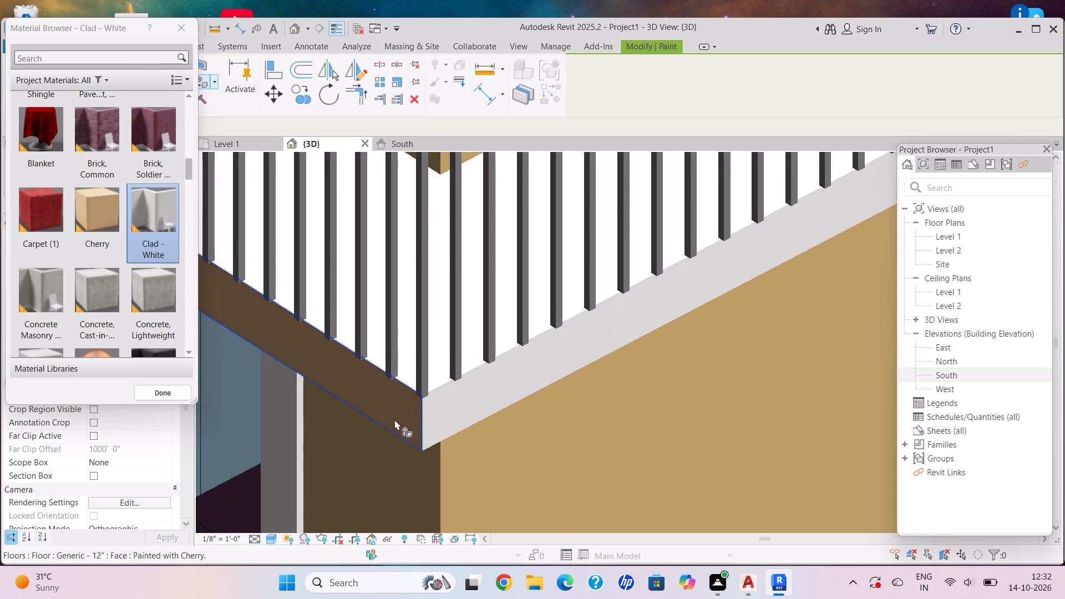
pyautogui.click(394, 419)
# Repaint the second balcony slab's edge along the windowless wall with Clad - White.
pyautogui.scroll(-11, 427, 448)
pyautogui.scroll(4, 520, 371)
pyautogui.scroll(-11, 542, 349)
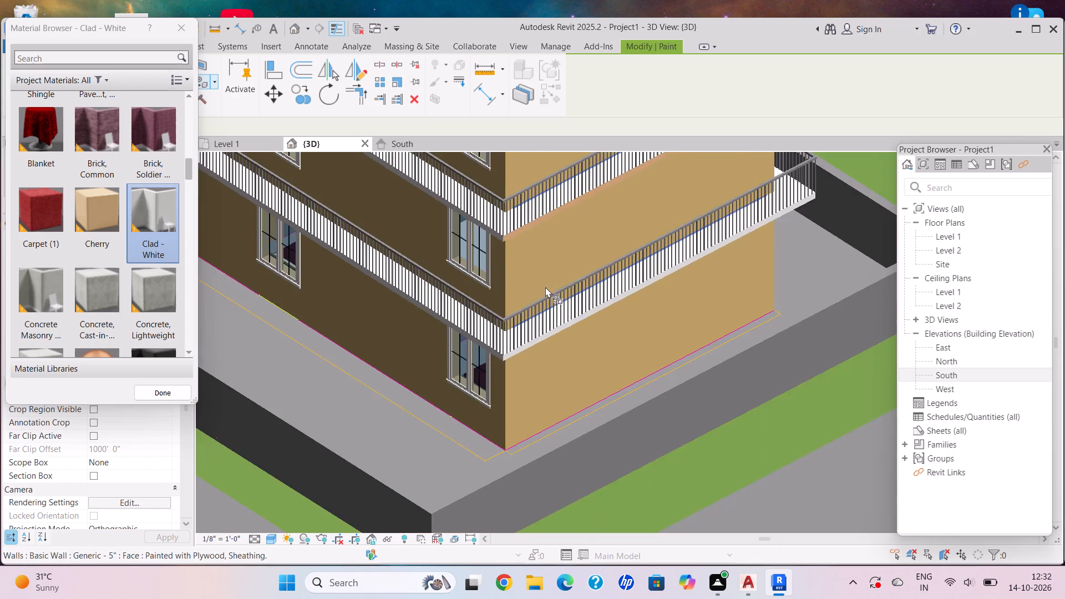
pyautogui.moveTo(539, 296); pyautogui.dragTo(515, 403, button='middle')
pyautogui.scroll(10, 526, 344)
pyautogui.click(498, 341)
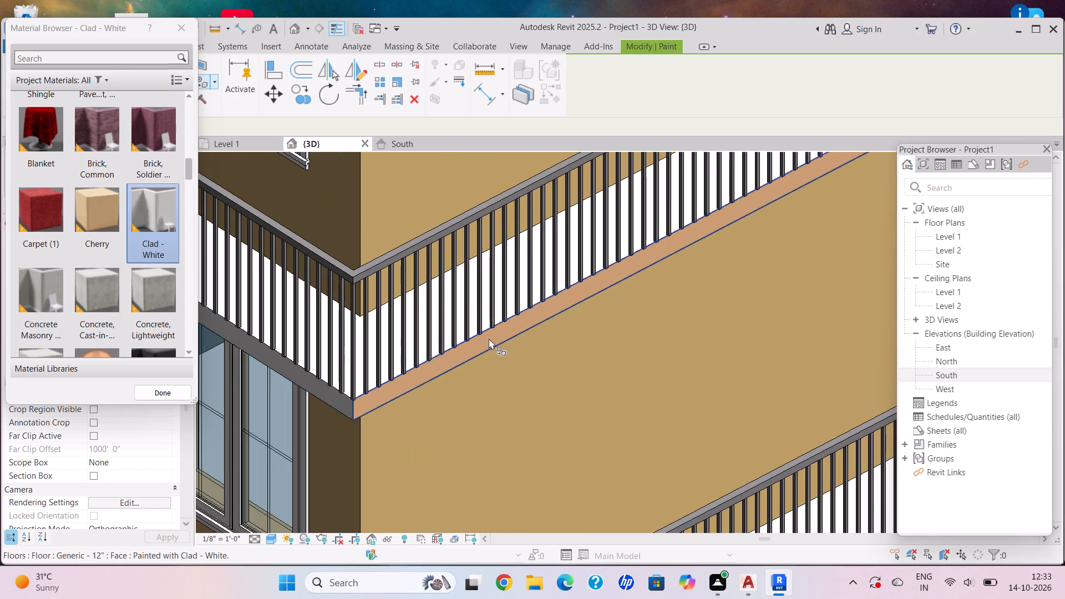
pyautogui.scroll(6, 487, 337)
pyautogui.click(486, 337)
# Repaint the third balcony slab's edge along the windowless wall with Clad - White.
pyautogui.scroll(-19, 499, 313)
pyautogui.scroll(-1, 564, 291)
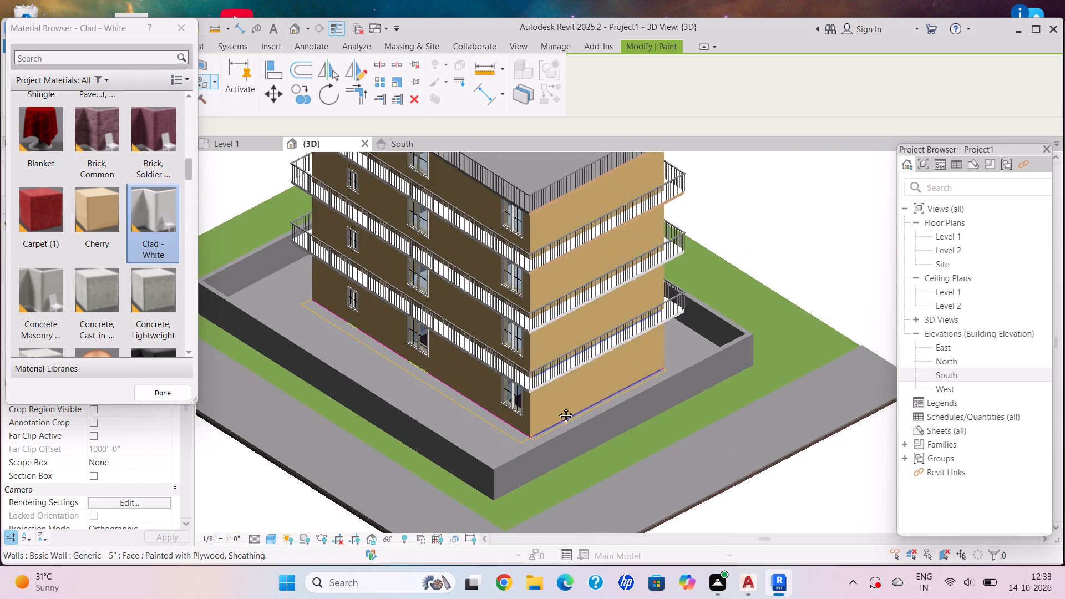
pyautogui.middleClick(559, 405)
pyautogui.scroll(14, 569, 283)
pyautogui.scroll(1, 499, 232)
pyautogui.click(495, 232)
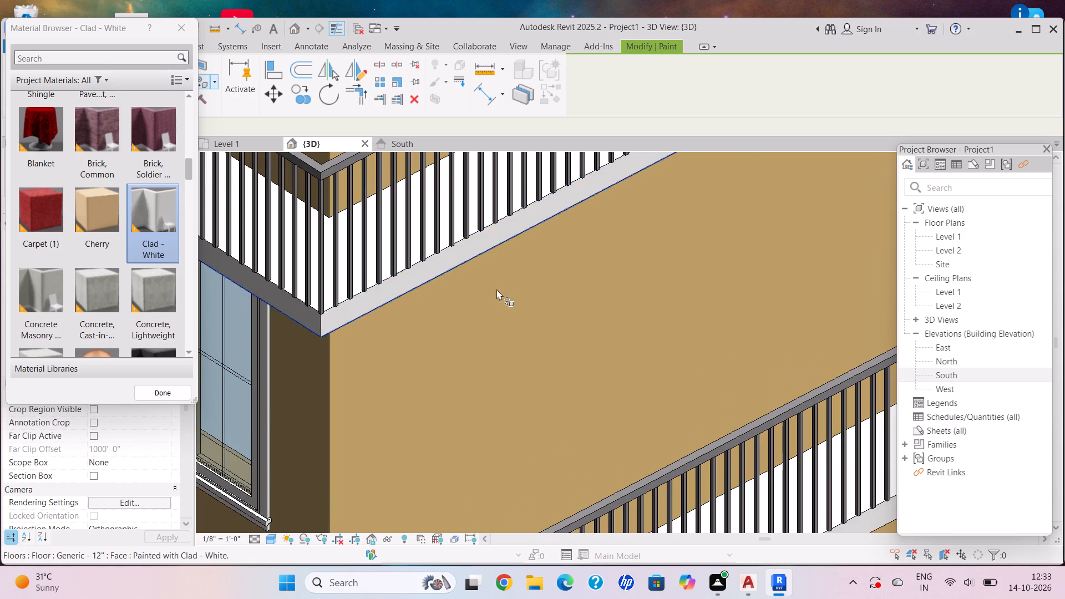
# Paint the roof slab's edge along the windowless wall and the adjoining windowed-side edge with Clad - White.
pyautogui.scroll(-17, 498, 313)
pyautogui.scroll(11, 509, 233)
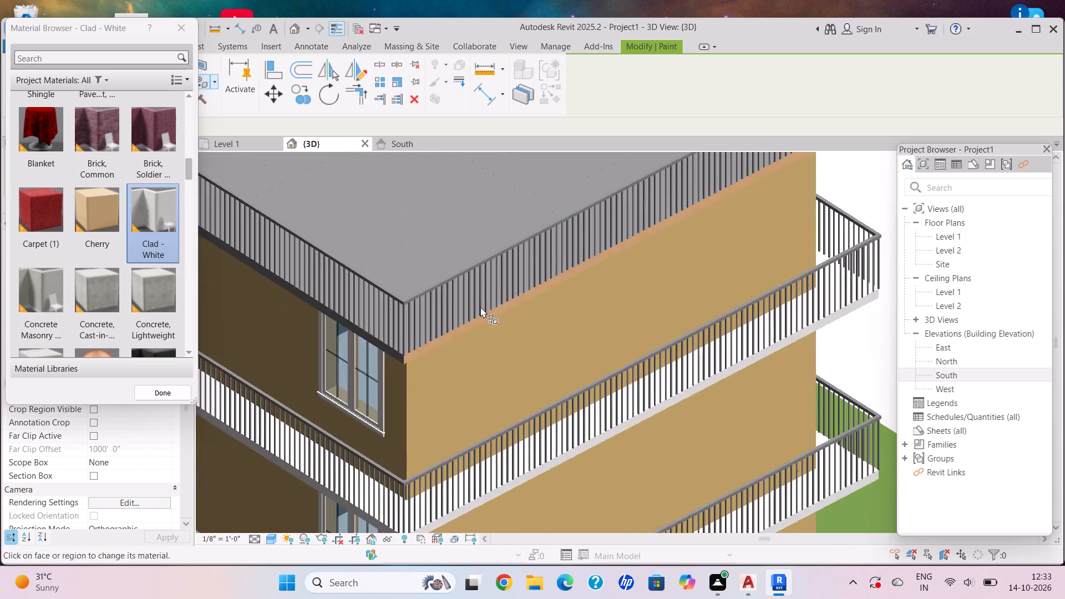
pyautogui.scroll(5, 480, 307)
pyautogui.scroll(5, 440, 338)
pyautogui.click(433, 343)
pyautogui.scroll(-9, 434, 373)
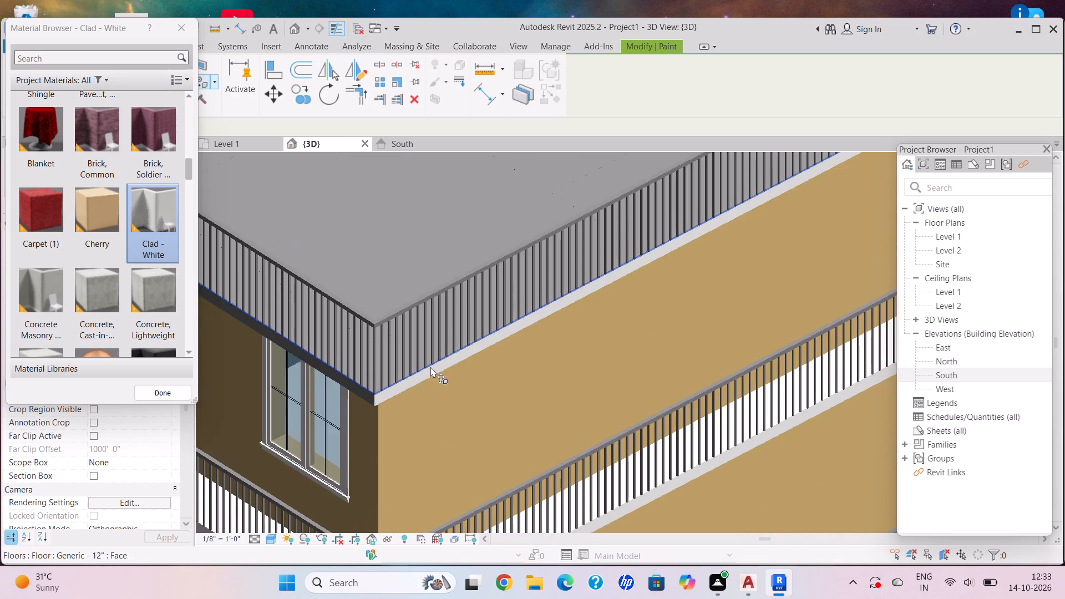
pyautogui.keyDown('shift'); pyautogui.moveTo(430, 367); pyautogui.dragTo(529, 256, button='middle'); pyautogui.keyUp('shift')
pyautogui.scroll(6, 544, 327)
pyautogui.click(524, 368)
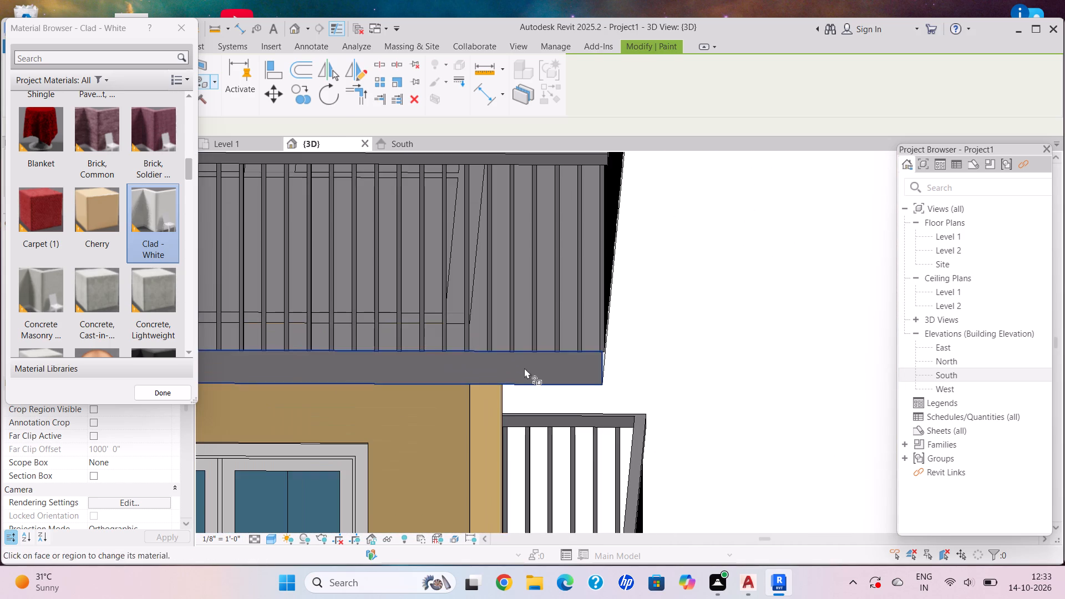
# Paint the roof slab's edge above the opposite windowless wall with Clad - White.
pyautogui.scroll(-9, 514, 357)
pyautogui.moveTo(499, 352); pyautogui.dragTo(627, 398, button='middle')
pyautogui.moveTo(575, 403); pyautogui.dragTo(576, 271, button='middle')
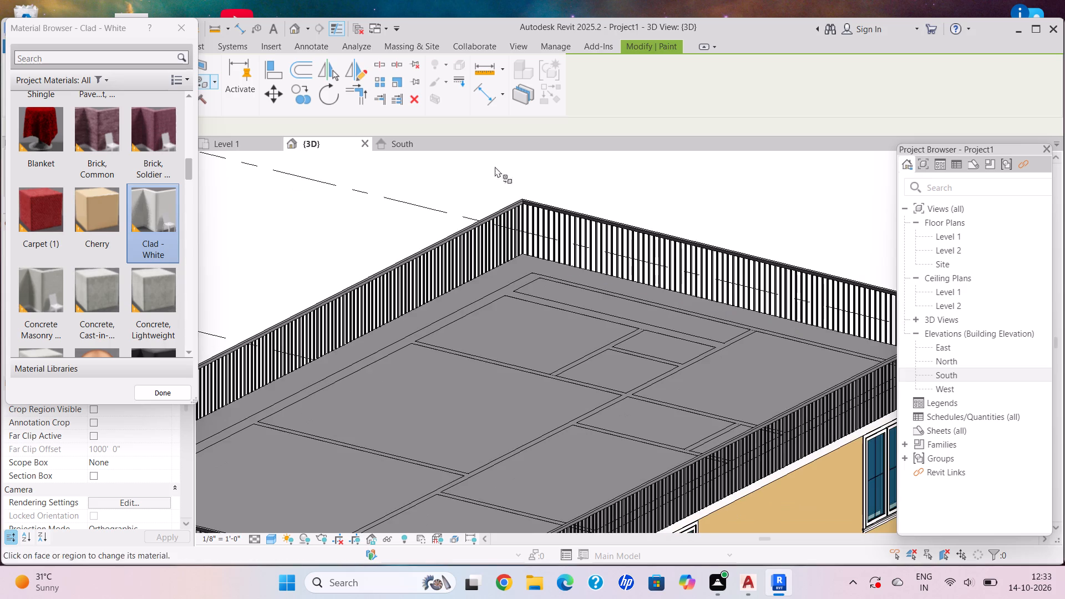
pyautogui.moveTo(508, 433); pyautogui.dragTo(510, 217, button='middle')
pyautogui.moveTo(534, 381); pyautogui.dragTo(596, 322, button='middle')
pyautogui.moveTo(601, 292); pyautogui.dragTo(61, 367, button='middle')
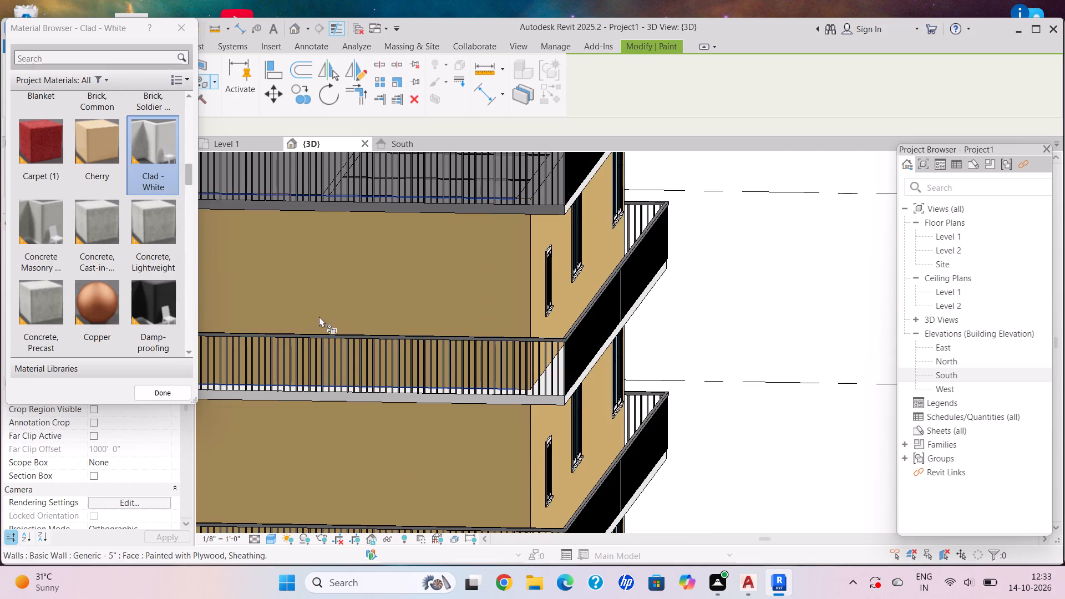
pyautogui.moveTo(511, 233); pyautogui.dragTo(519, 435, button='middle')
pyautogui.middleClick(524, 445)
pyautogui.scroll(12, 603, 403)
pyautogui.click(437, 420)
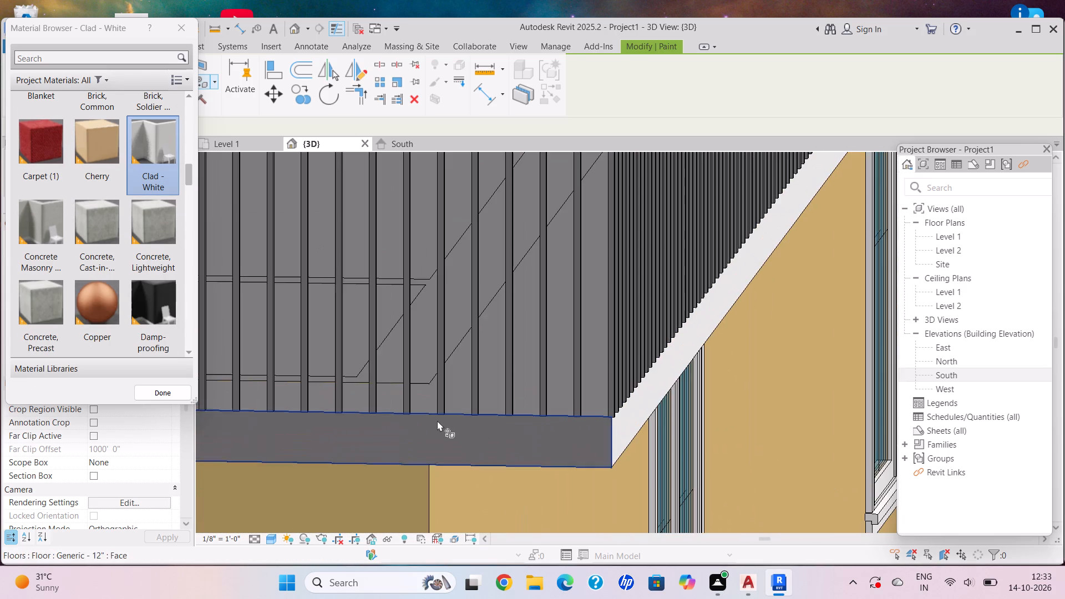
# Paint the roof slab's remaining edge, above the wall with three windows per floor, with Clad - White.
pyautogui.scroll(-10, 416, 407)
pyautogui.keyDown('shift'); pyautogui.moveTo(435, 386); pyautogui.dragTo(585, 361, button='middle'); pyautogui.keyUp('shift')
pyautogui.scroll(-3, 630, 331)
pyautogui.moveTo(625, 332); pyautogui.dragTo(349, 418, button='middle')
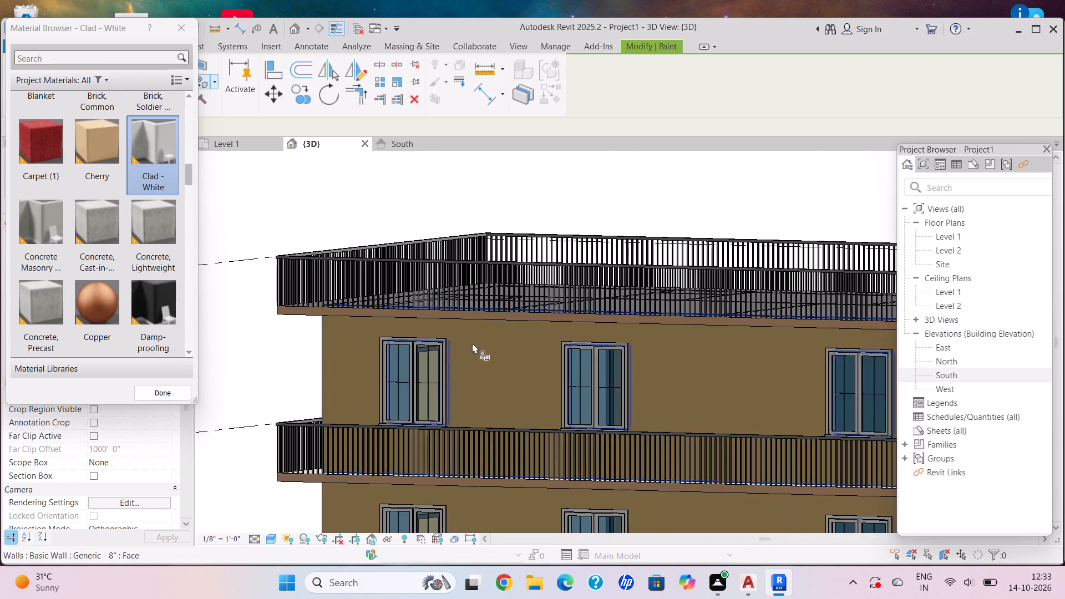
pyautogui.scroll(9, 602, 312)
pyautogui.click(649, 324)
# Repaint the third balcony slab's edge along the three-window wall with Clad - White.
pyautogui.scroll(-13, 541, 327)
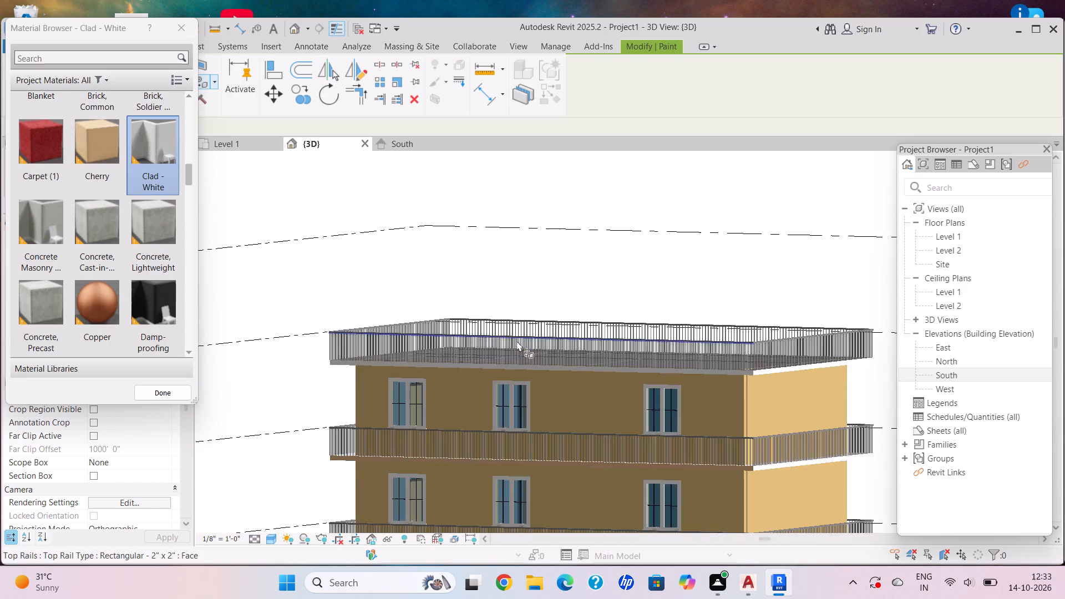
pyautogui.scroll(-3, 526, 333)
pyautogui.keyDown('shift'); pyautogui.moveTo(534, 366); pyautogui.dragTo(521, 457, button='middle'); pyautogui.keyUp('shift')
pyautogui.keyDown('shift'); pyautogui.moveTo(522, 464); pyautogui.dragTo(527, 470, button='middle'); pyautogui.keyUp('shift')
pyautogui.moveTo(618, 445); pyautogui.dragTo(556, 204, button='middle')
pyautogui.keyDown('shift'); pyautogui.moveTo(528, 267); pyautogui.dragTo(544, 195, button='middle'); pyautogui.keyUp('shift')
pyautogui.scroll(18, 644, 220)
pyautogui.click(570, 237)
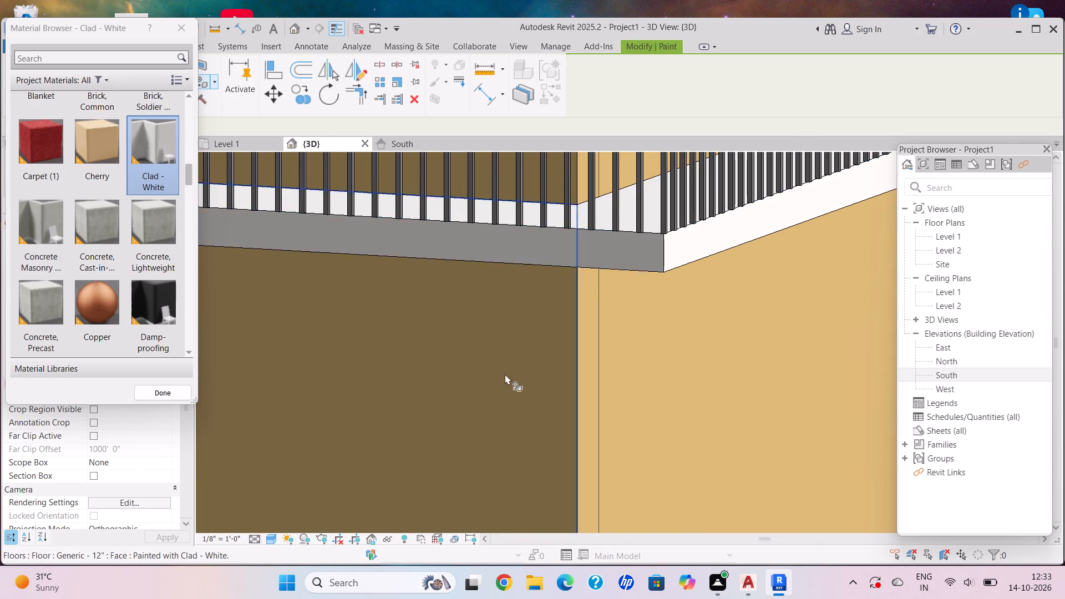
# Repaint the second balcony slab's edge along the three-window wall with Clad - White.
pyautogui.scroll(-6, 508, 398)
pyautogui.moveTo(498, 394); pyautogui.dragTo(532, 184, button='middle')
pyautogui.scroll(8, 580, 476)
pyautogui.click(565, 411)
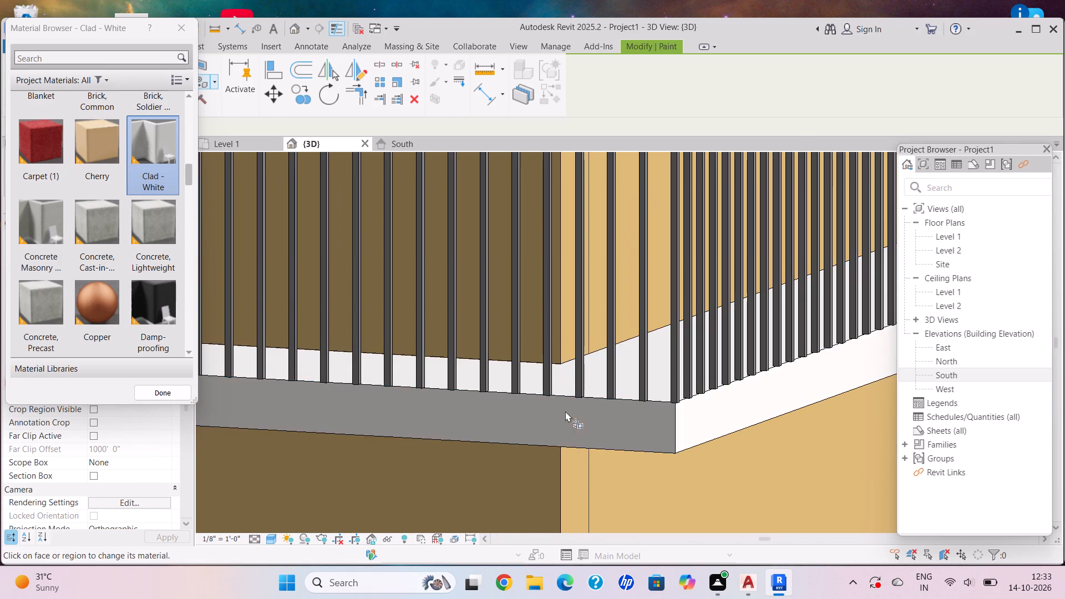
# Repaint the lowest balcony slab's edge along the three-window wall and its adjoining edge around the corner with Clad - White.
pyautogui.scroll(-13, 572, 408)
pyautogui.moveTo(587, 358); pyautogui.dragTo(616, 258, button='middle')
pyautogui.scroll(-4, 625, 391)
pyautogui.moveTo(626, 350); pyautogui.dragTo(631, 314, button='middle')
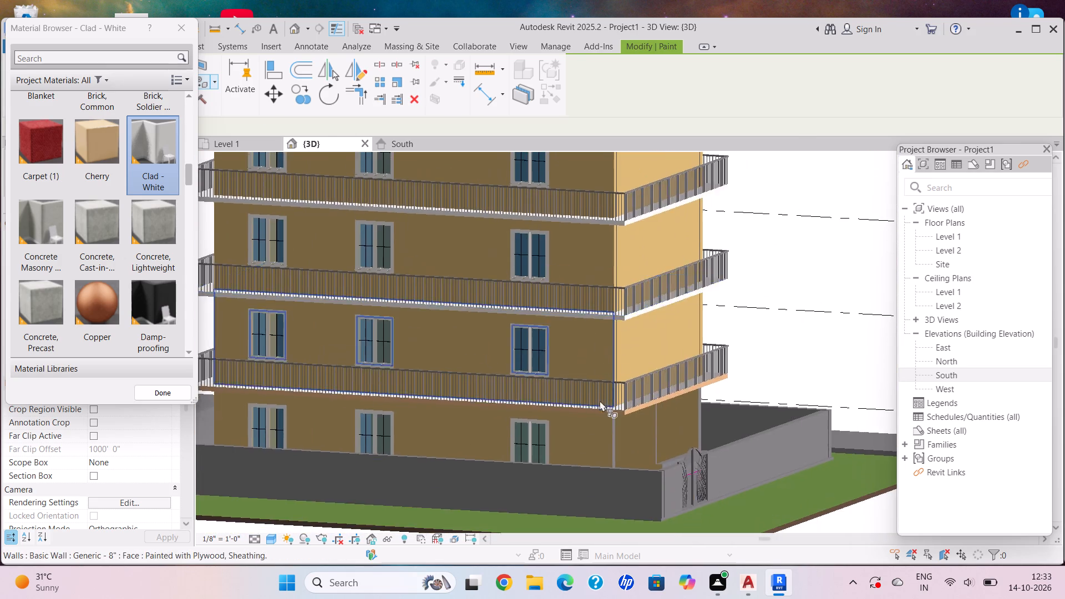
pyautogui.scroll(12, 579, 440)
pyautogui.scroll(6, 683, 380)
pyautogui.click(683, 385)
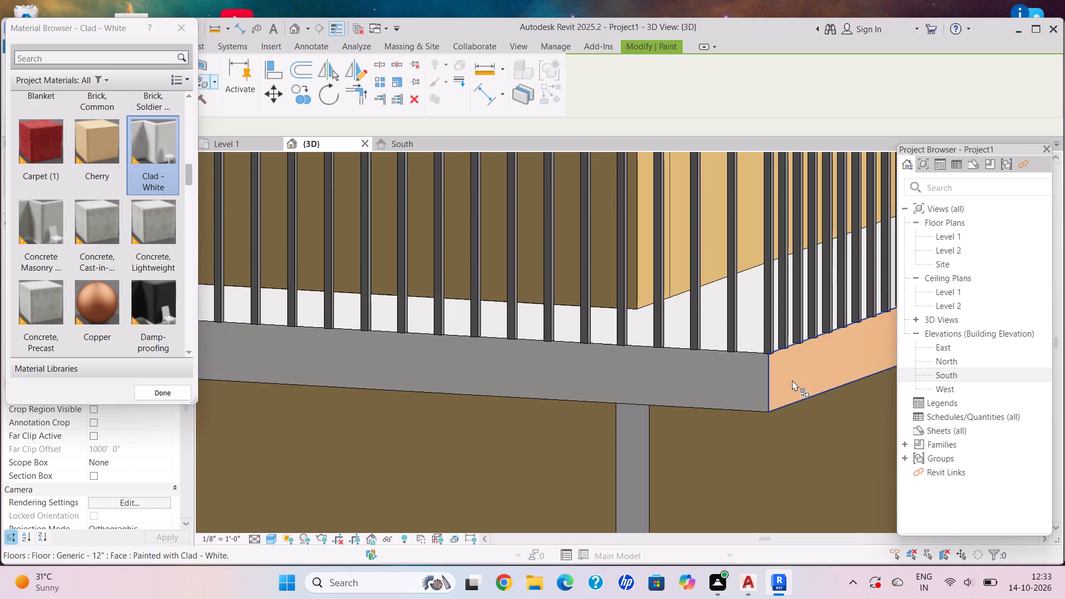
pyautogui.click(794, 380)
# Examine the slab edges and wall finishes on all sides of the building.
pyautogui.scroll(-14, 712, 418)
pyautogui.keyDown('shift'); pyautogui.moveTo(660, 436); pyautogui.dragTo(501, 459, button='middle'); pyautogui.keyUp('shift')
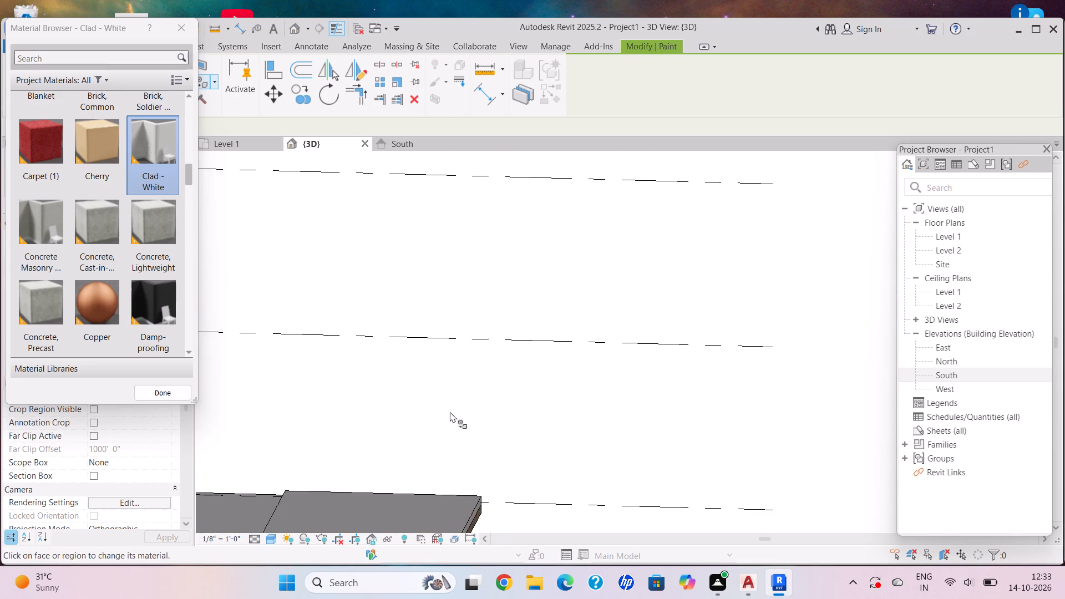
pyautogui.moveTo(452, 412); pyautogui.dragTo(980, 211, button='middle')
pyautogui.scroll(-4, 824, 327)
pyautogui.keyDown('shift'); pyautogui.moveTo(780, 348); pyautogui.dragTo(677, 338, button='middle'); pyautogui.keyUp('shift')
pyautogui.scroll(-4, 527, 237)
pyautogui.scroll(1, 532, 236)
pyautogui.moveTo(551, 246); pyautogui.dragTo(792, 352, button='middle')
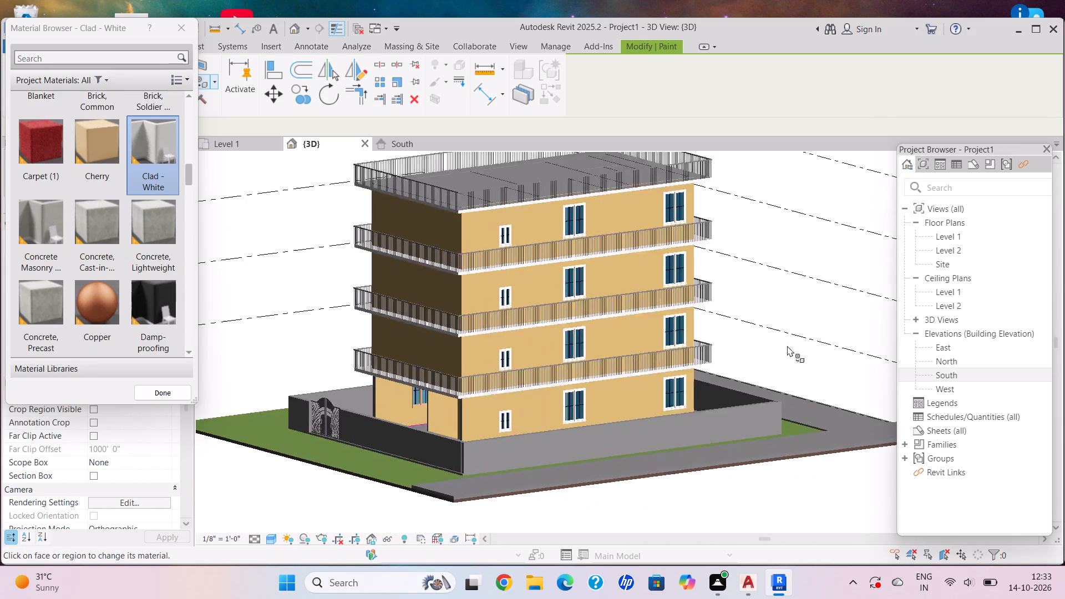
pyautogui.keyDown('shift'); pyautogui.moveTo(764, 388); pyautogui.dragTo(661, 446, button='middle'); pyautogui.keyUp('shift')
pyautogui.keyDown('shift'); pyautogui.moveTo(581, 423); pyautogui.dragTo(567, 414, button='middle'); pyautogui.keyUp('shift')
pyautogui.scroll(6, 672, 281)
pyautogui.keyDown('shift'); pyautogui.moveTo(643, 333); pyautogui.dragTo(422, 337, button='middle'); pyautogui.keyUp('shift')
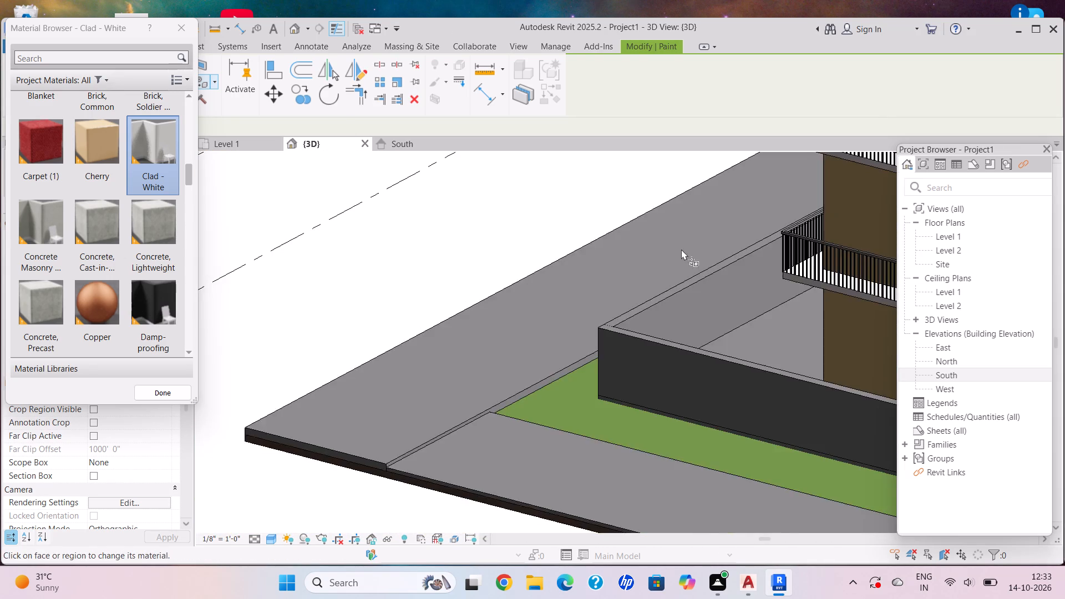
pyautogui.scroll(-1, 681, 249)
pyautogui.moveTo(698, 251); pyautogui.dragTo(382, 366, button='middle')
pyautogui.keyDown('shift'); pyautogui.moveTo(812, 243); pyautogui.dragTo(886, 128, button='middle'); pyautogui.keyUp('shift')
pyautogui.keyDown('shift'); pyautogui.middleClick(888, 126); pyautogui.keyUp('shift')
pyautogui.scroll(-4, 773, 282)
pyautogui.keyDown('shift'); pyautogui.moveTo(759, 302); pyautogui.dragTo(735, 319, button='middle'); pyautogui.keyUp('shift')
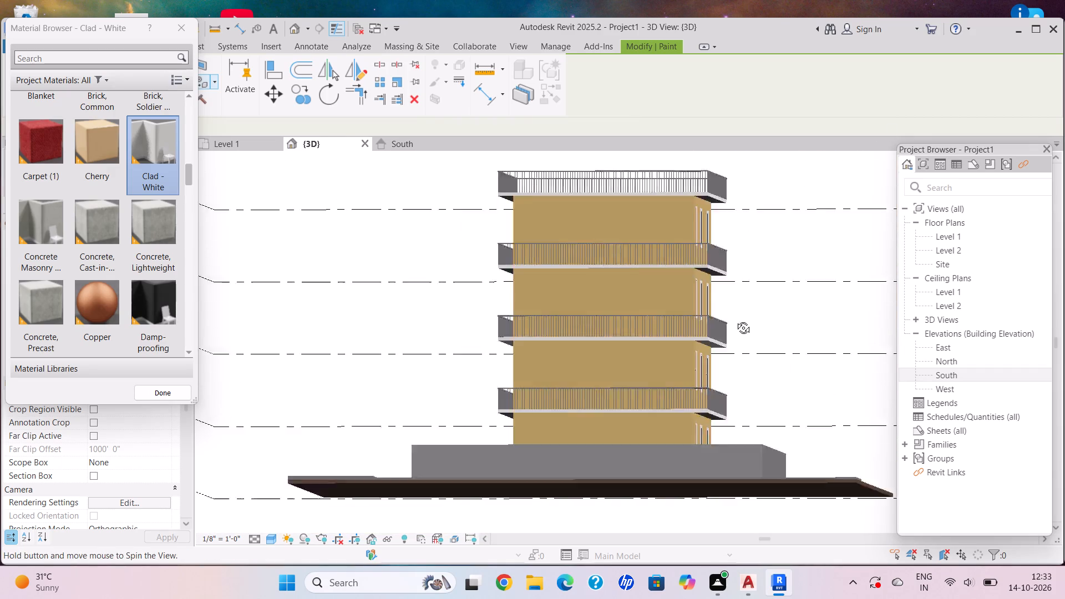
pyautogui.keyDown('shift'); pyautogui.moveTo(735, 319); pyautogui.dragTo(625, 341, button='middle'); pyautogui.keyUp('shift')
pyautogui.moveTo(721, 331); pyautogui.dragTo(547, 370, button='middle')
pyautogui.keyDown('shift'); pyautogui.moveTo(776, 305); pyautogui.dragTo(638, 316, button='middle'); pyautogui.keyUp('shift')
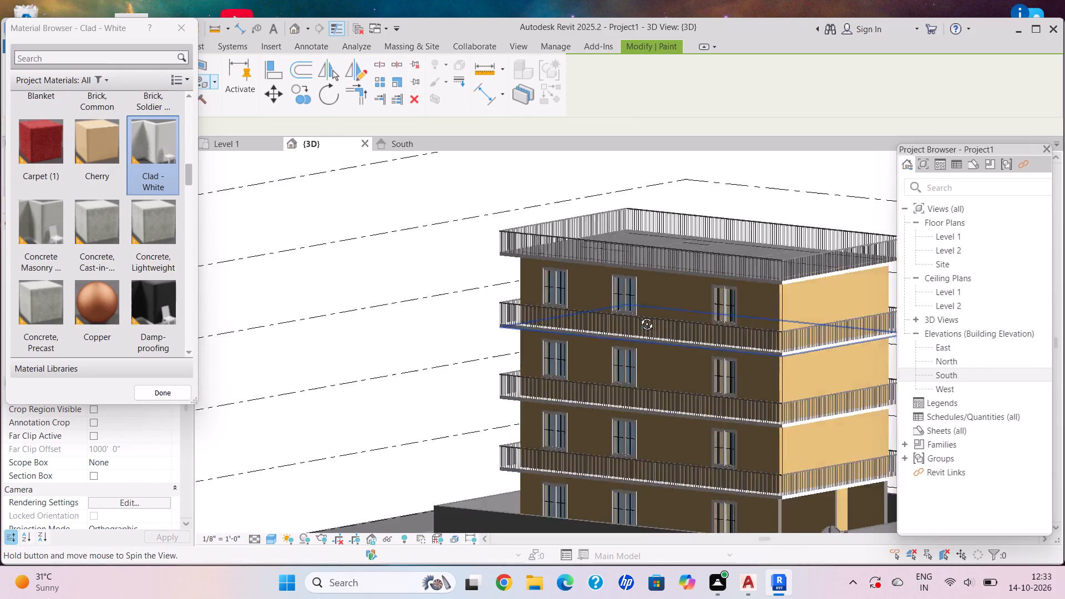
pyautogui.keyDown('shift'); pyautogui.moveTo(638, 316); pyautogui.dragTo(566, 311, button='middle'); pyautogui.keyUp('shift')
pyautogui.keyDown('shift'); pyautogui.middleClick(561, 312); pyautogui.keyUp('shift')
pyautogui.moveTo(732, 312); pyautogui.dragTo(830, 142, button='middle')
pyautogui.keyDown('shift'); pyautogui.moveTo(768, 272); pyautogui.dragTo(800, 367, button='middle'); pyautogui.keyUp('shift')
pyautogui.scroll(3, 695, 488)
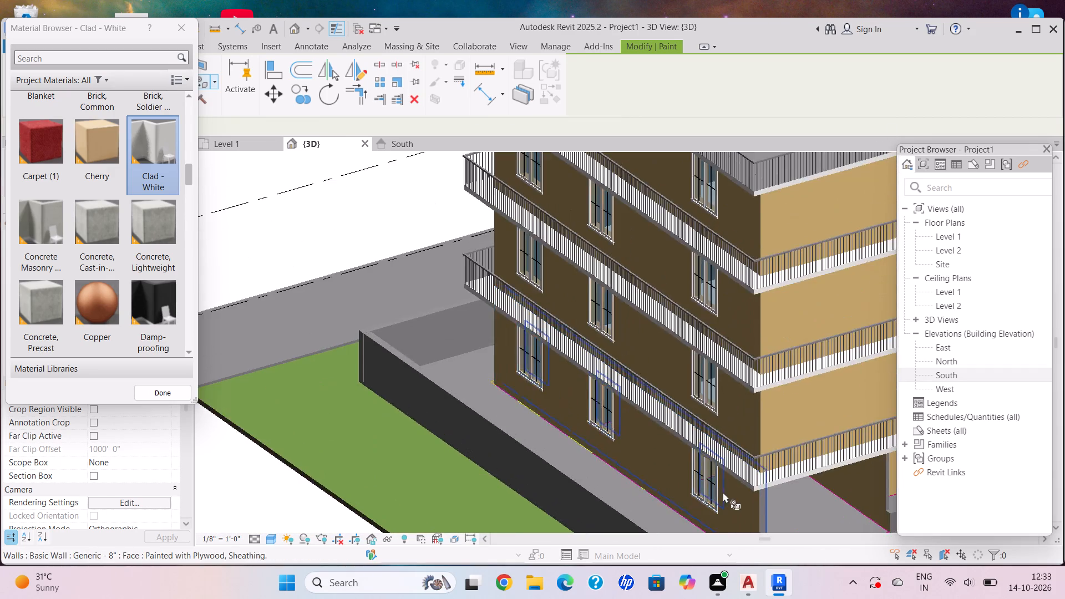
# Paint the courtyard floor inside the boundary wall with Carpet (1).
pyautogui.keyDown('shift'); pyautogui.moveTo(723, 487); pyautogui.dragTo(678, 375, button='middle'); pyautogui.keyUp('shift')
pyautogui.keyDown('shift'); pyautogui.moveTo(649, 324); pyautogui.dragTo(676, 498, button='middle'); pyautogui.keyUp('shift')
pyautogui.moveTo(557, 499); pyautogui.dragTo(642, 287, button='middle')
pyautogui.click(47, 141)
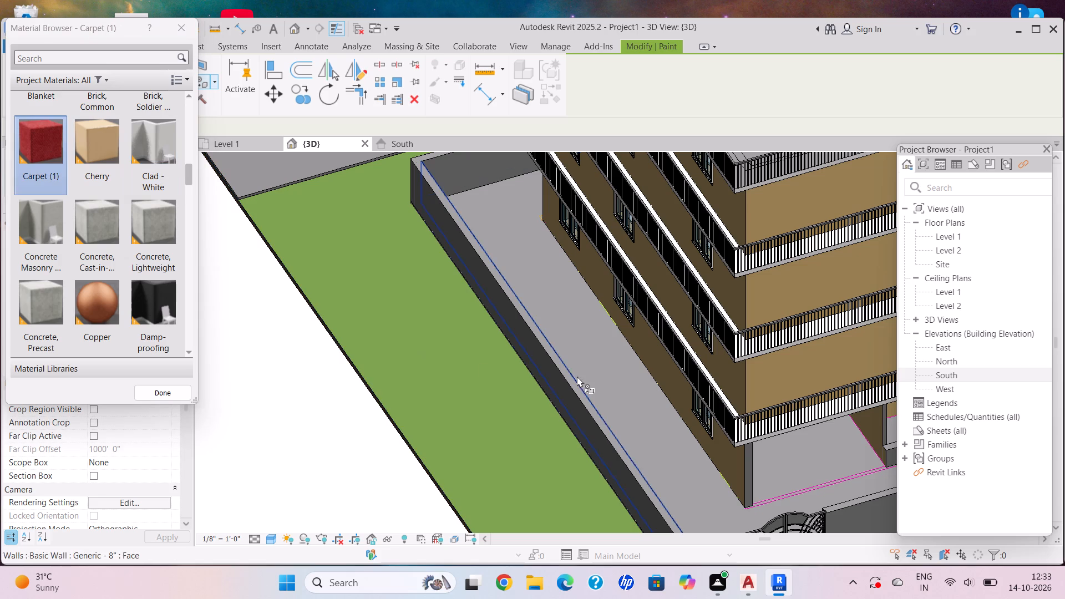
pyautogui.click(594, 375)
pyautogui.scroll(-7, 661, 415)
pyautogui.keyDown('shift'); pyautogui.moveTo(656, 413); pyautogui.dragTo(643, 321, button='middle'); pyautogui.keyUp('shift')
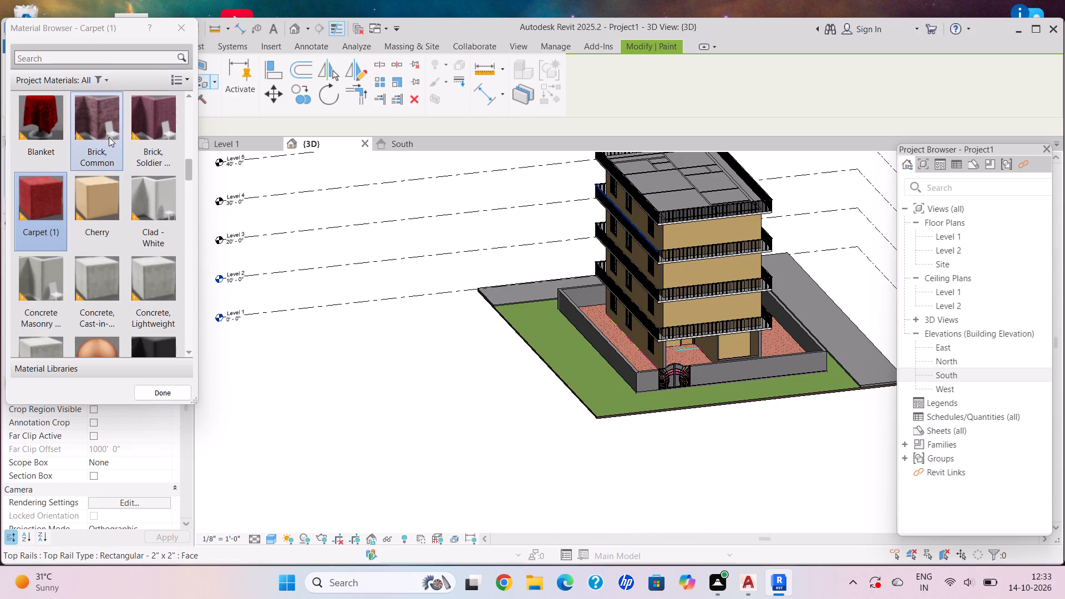
# Paint the courtyard floor inside the boundary wall with Brick, Common.
pyautogui.click(96, 123)
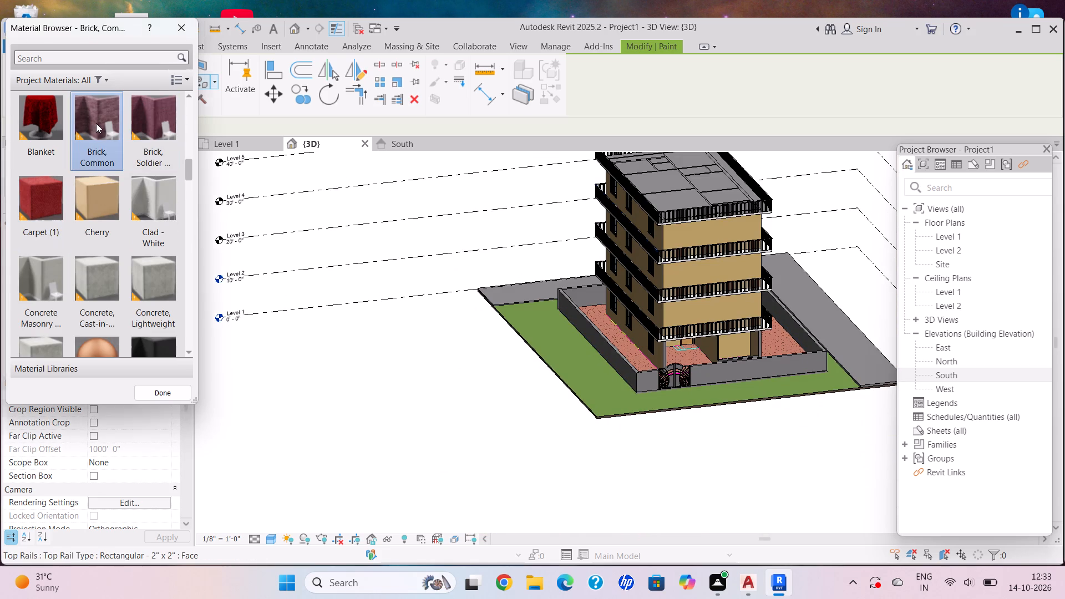
pyautogui.scroll(2, 575, 348)
pyautogui.scroll(6, 631, 326)
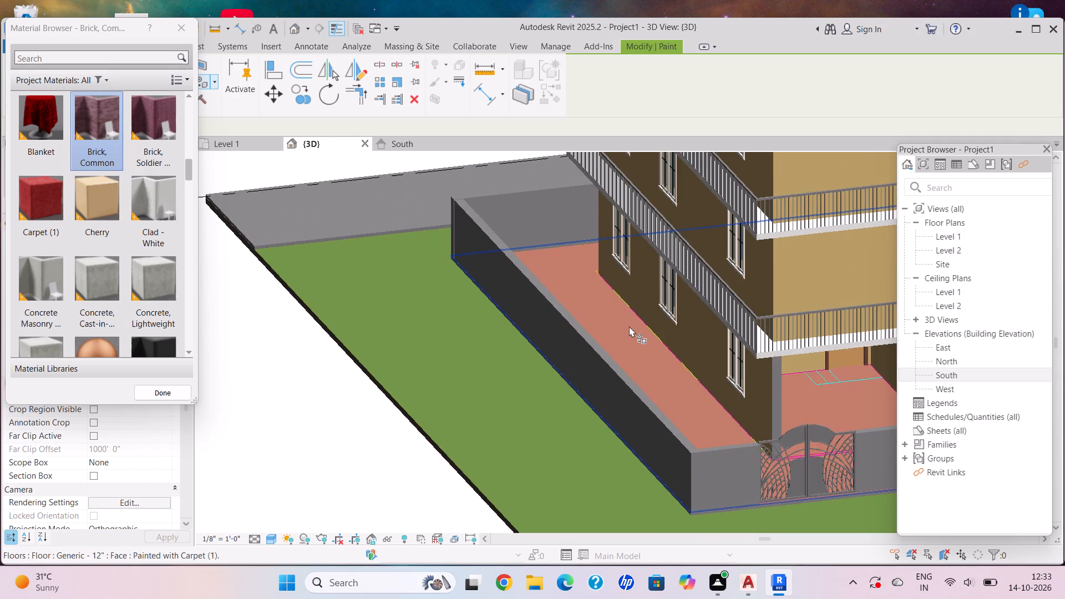
pyautogui.click(629, 326)
pyautogui.scroll(-6, 632, 301)
pyautogui.moveTo(610, 305); pyautogui.dragTo(504, 349, button='middle')
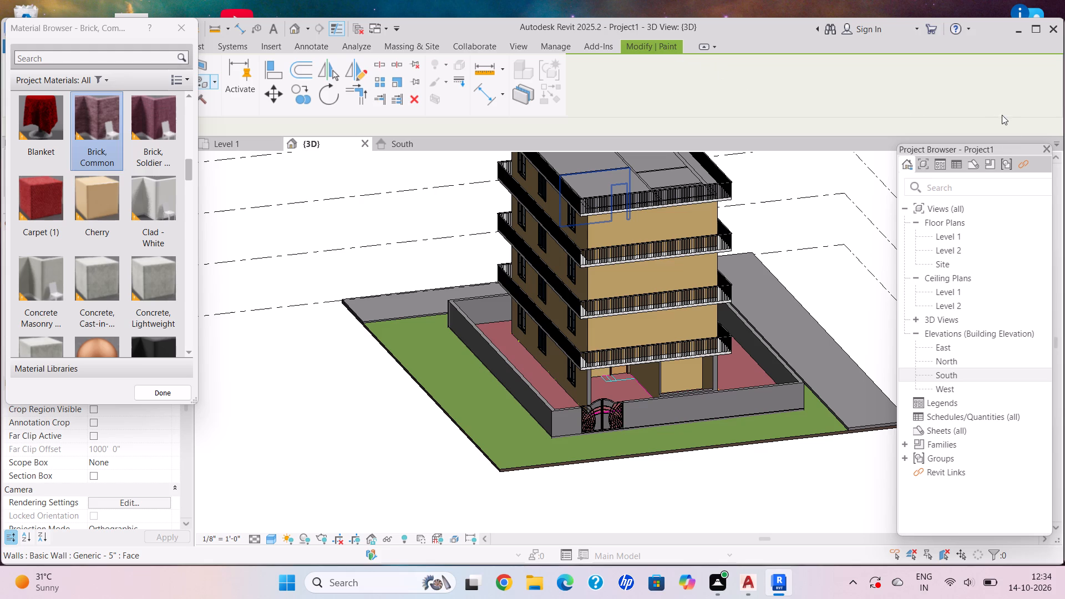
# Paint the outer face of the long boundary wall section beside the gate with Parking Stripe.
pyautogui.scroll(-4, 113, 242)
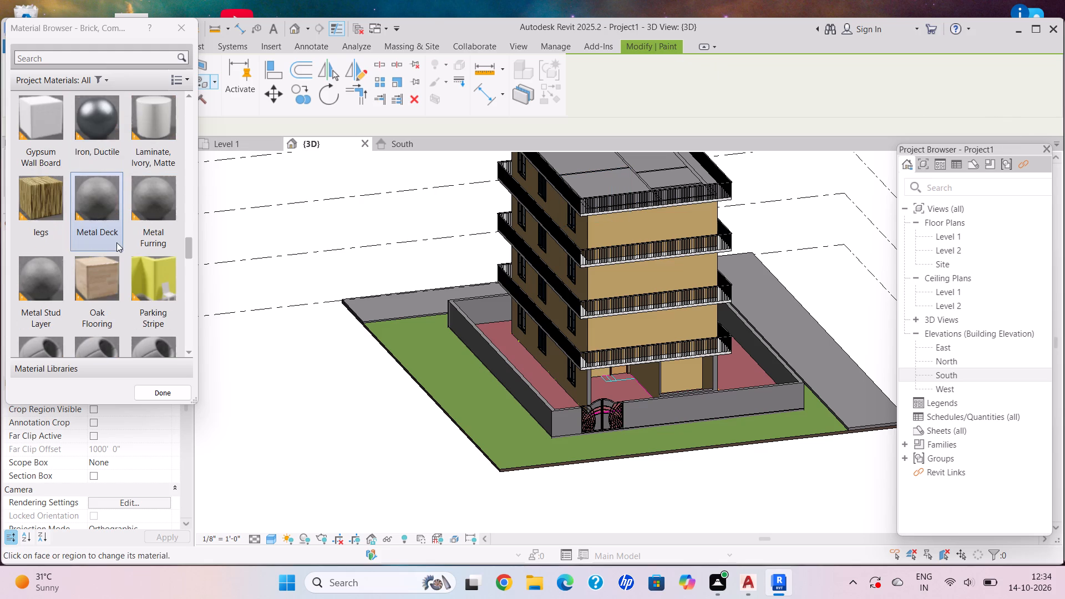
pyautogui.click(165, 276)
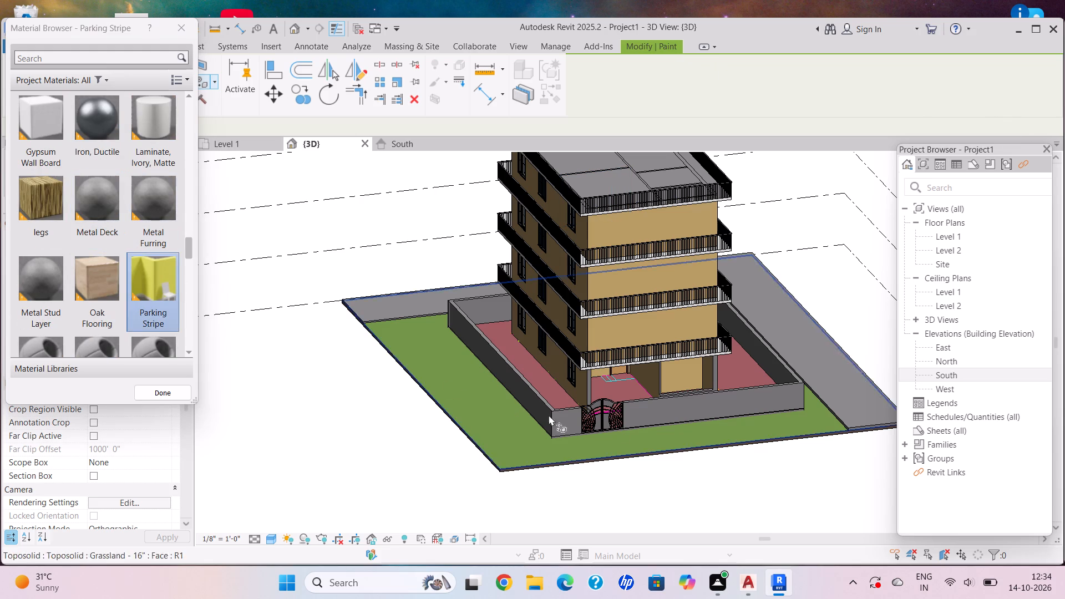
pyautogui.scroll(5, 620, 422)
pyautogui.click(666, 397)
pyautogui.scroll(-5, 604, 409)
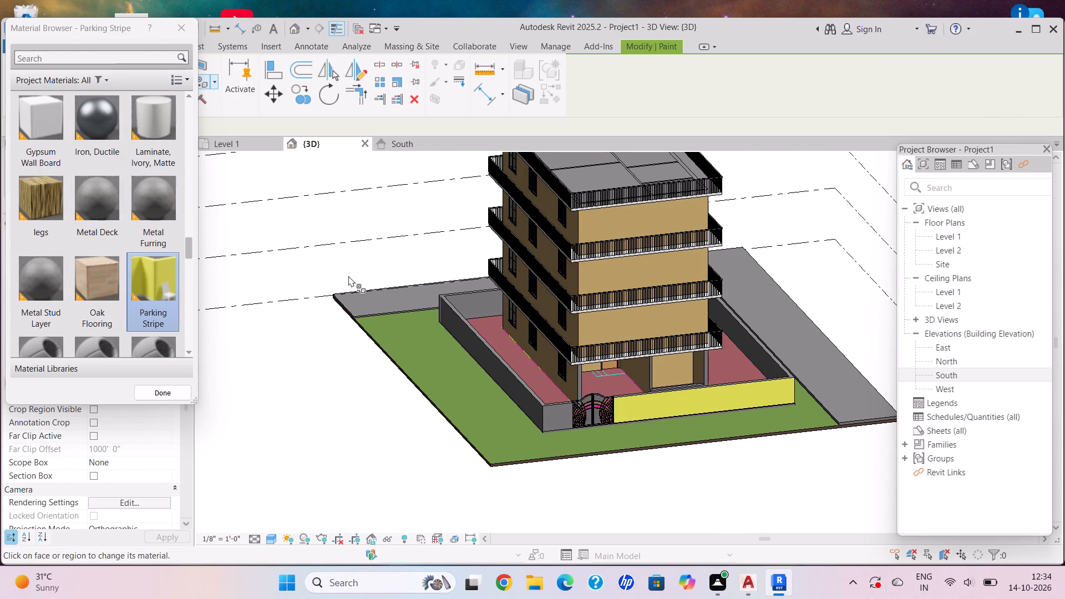
# Paint the outer face of the long boundary wall section beside the gate with Carpet (1).
pyautogui.scroll(2, 69, 270)
pyautogui.scroll(-2, 80, 278)
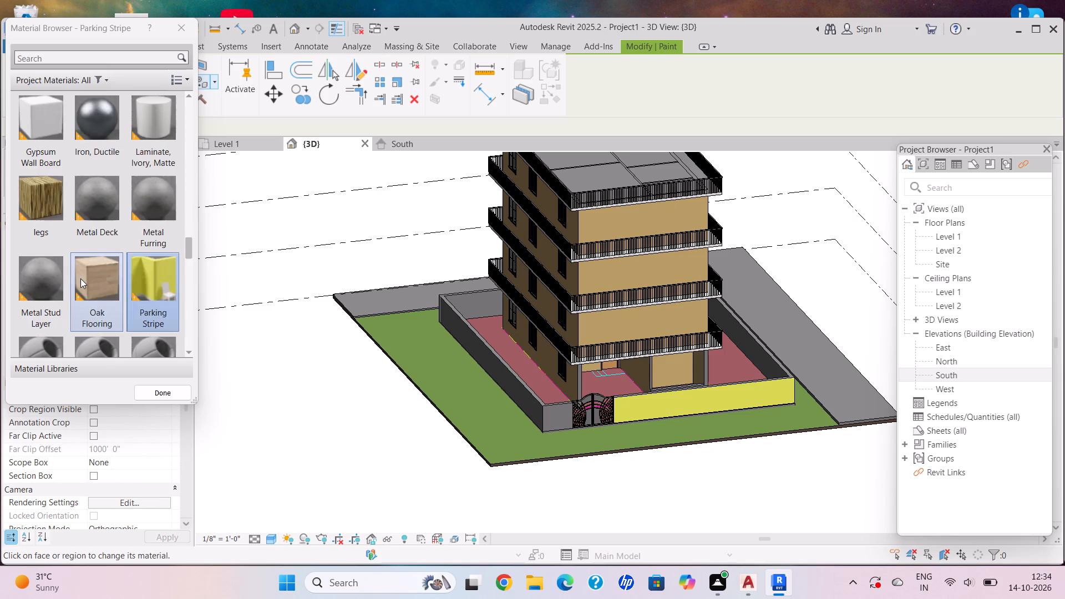
pyautogui.scroll(6, 80, 278)
pyautogui.scroll(-1, 80, 278)
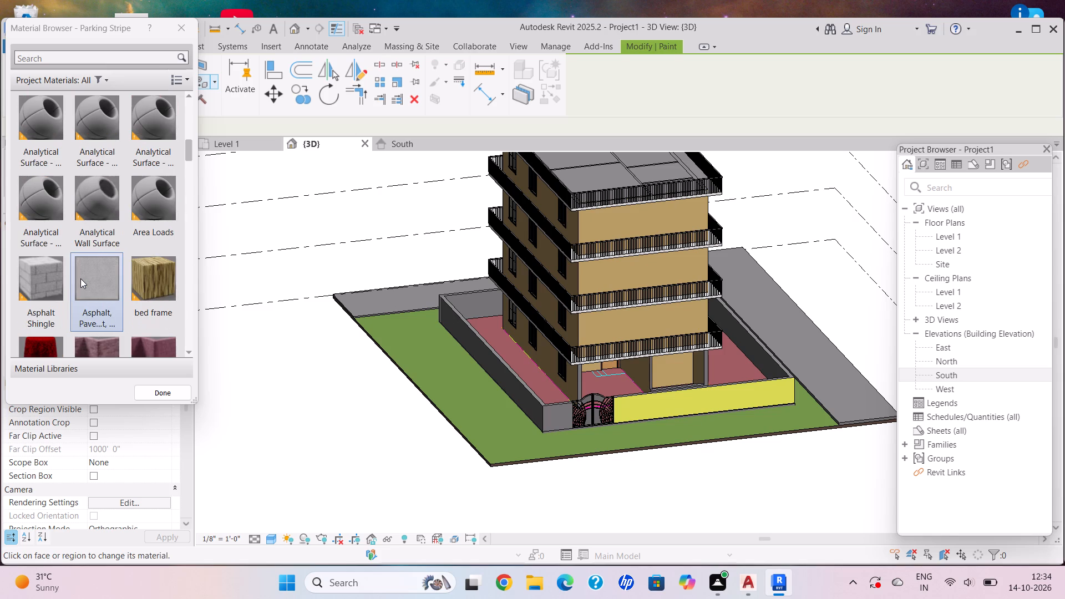
pyautogui.scroll(-1, 80, 278)
pyautogui.click(43, 199)
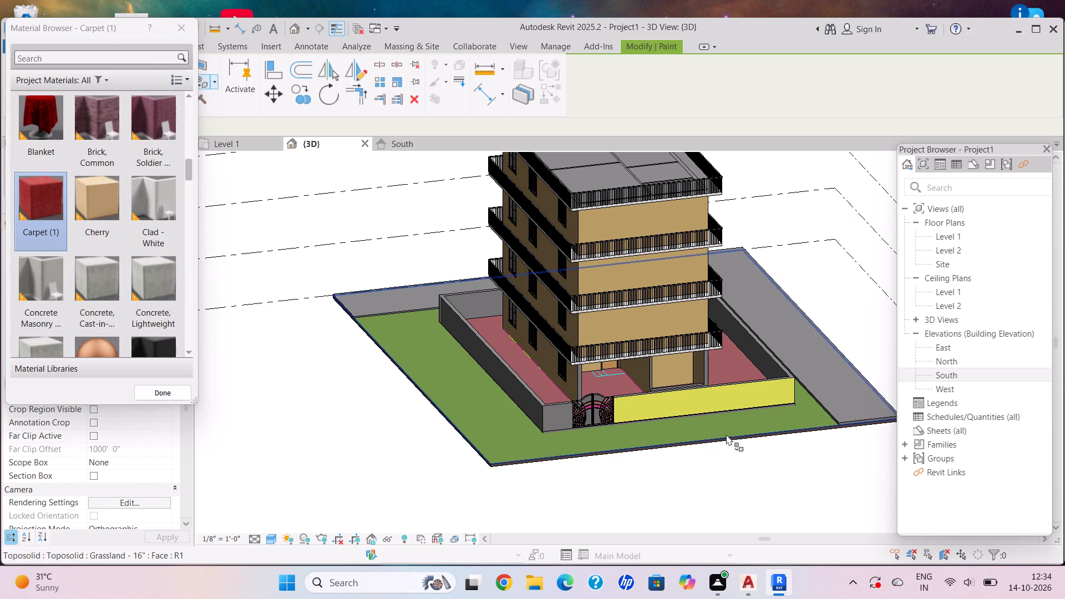
pyautogui.scroll(6, 711, 420)
pyautogui.click(697, 394)
pyautogui.scroll(-5, 677, 415)
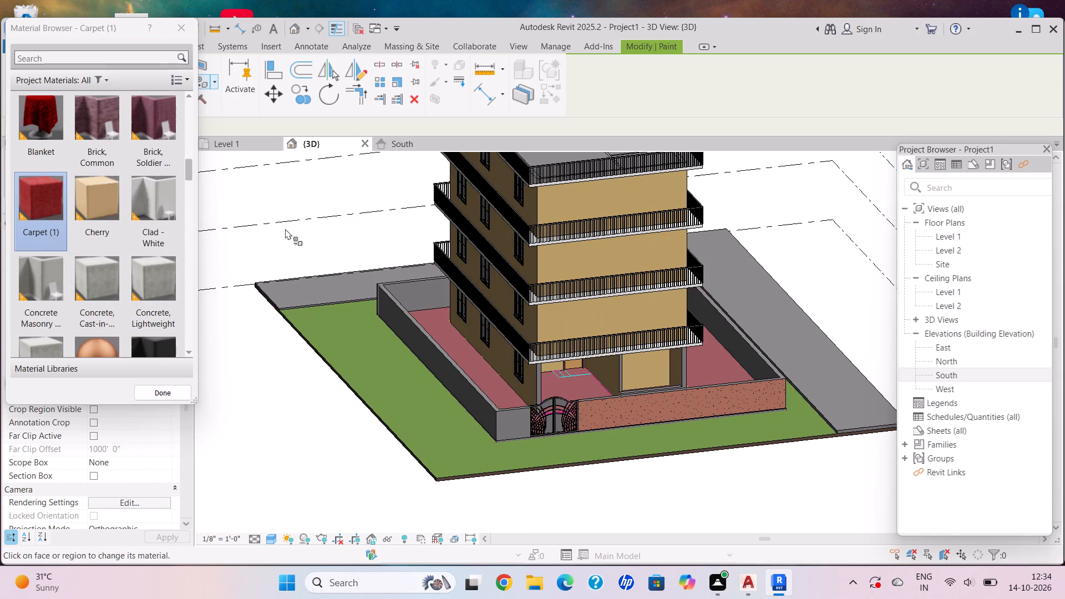
# Paint the outer face of the short boundary wall section on the other side of the gate with Carpet (1).
pyautogui.scroll(3, 123, 130)
pyautogui.scroll(-1, 110, 233)
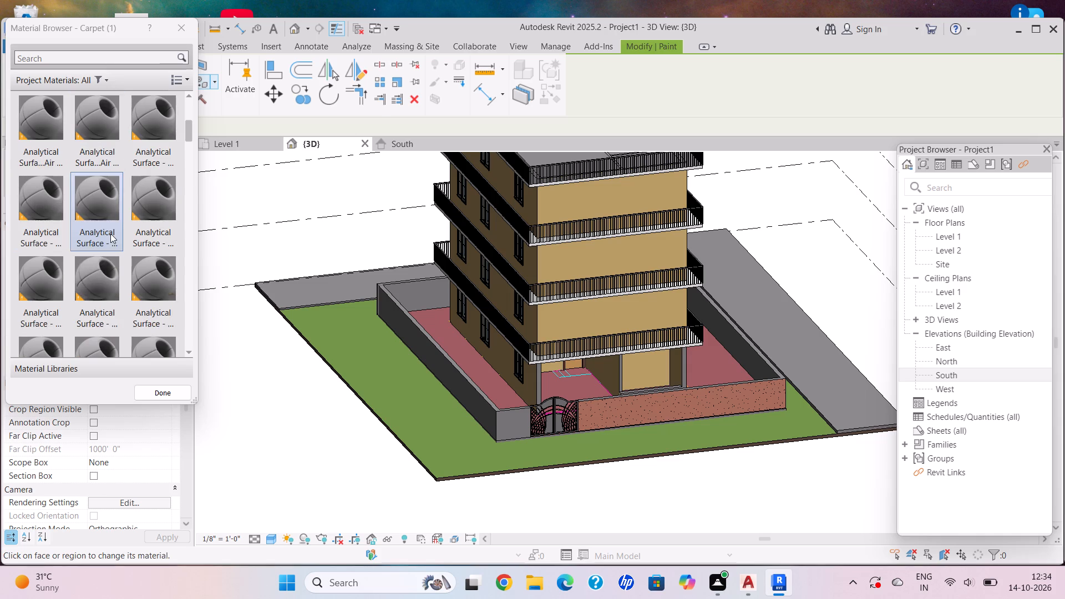
pyautogui.scroll(-6, 110, 233)
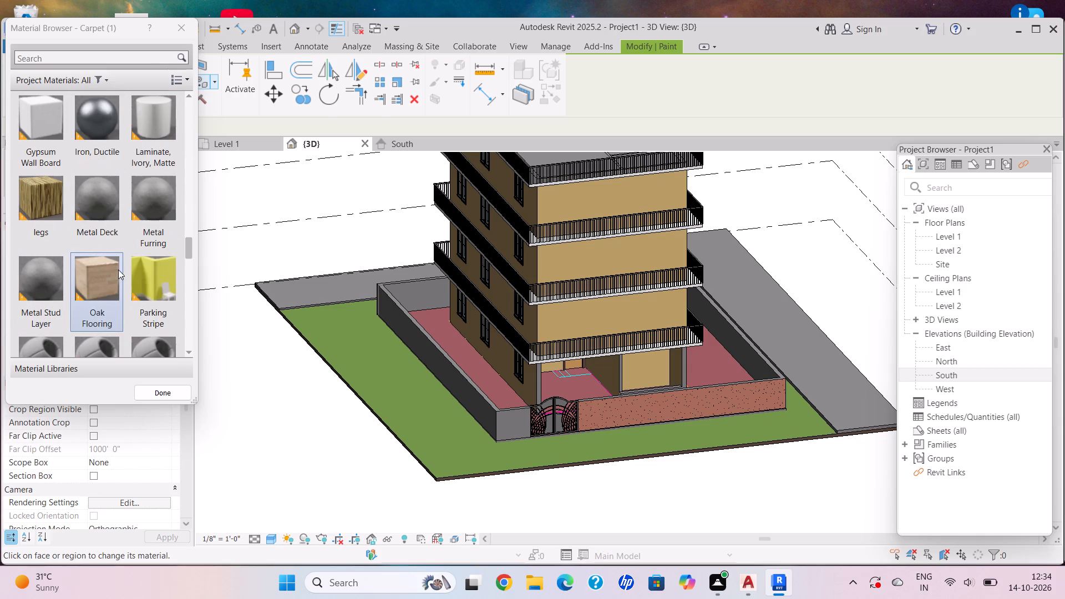
pyautogui.scroll(-5, 129, 277)
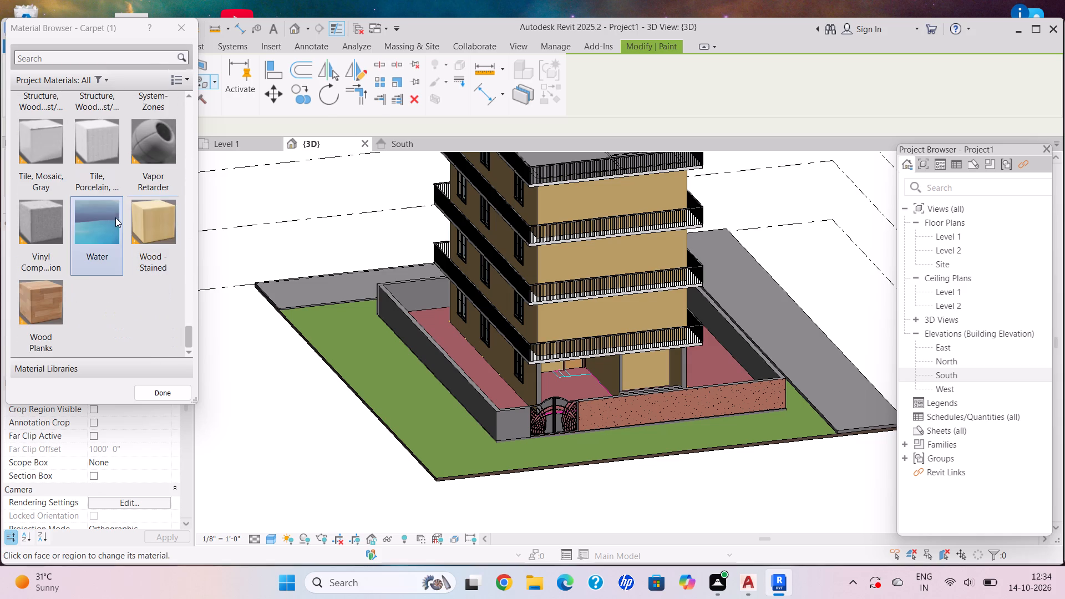
pyautogui.scroll(2, 122, 212)
pyautogui.scroll(3, 141, 270)
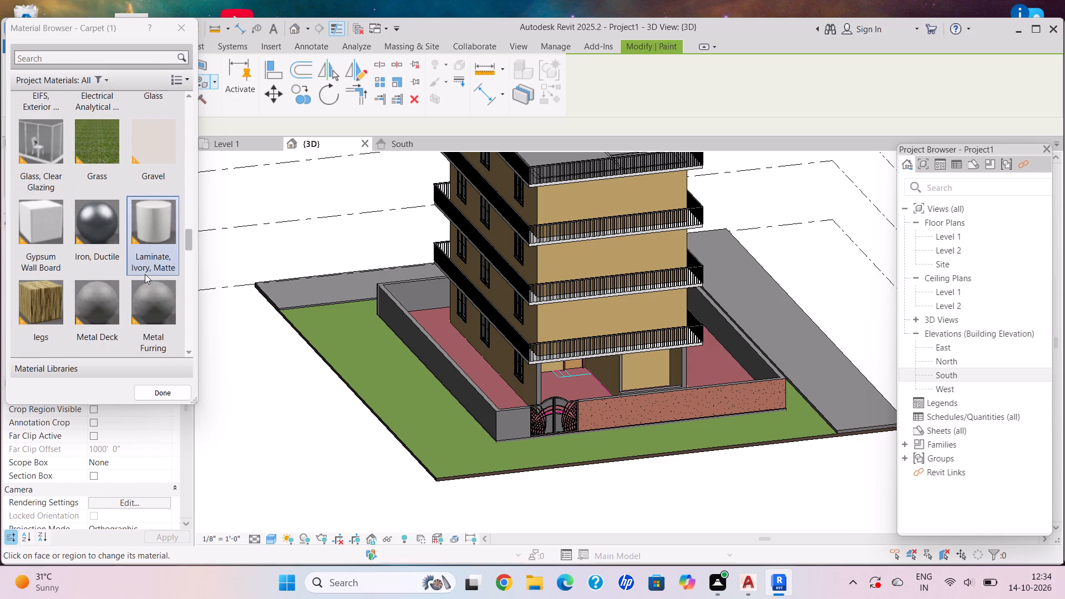
pyautogui.scroll(-3, 128, 290)
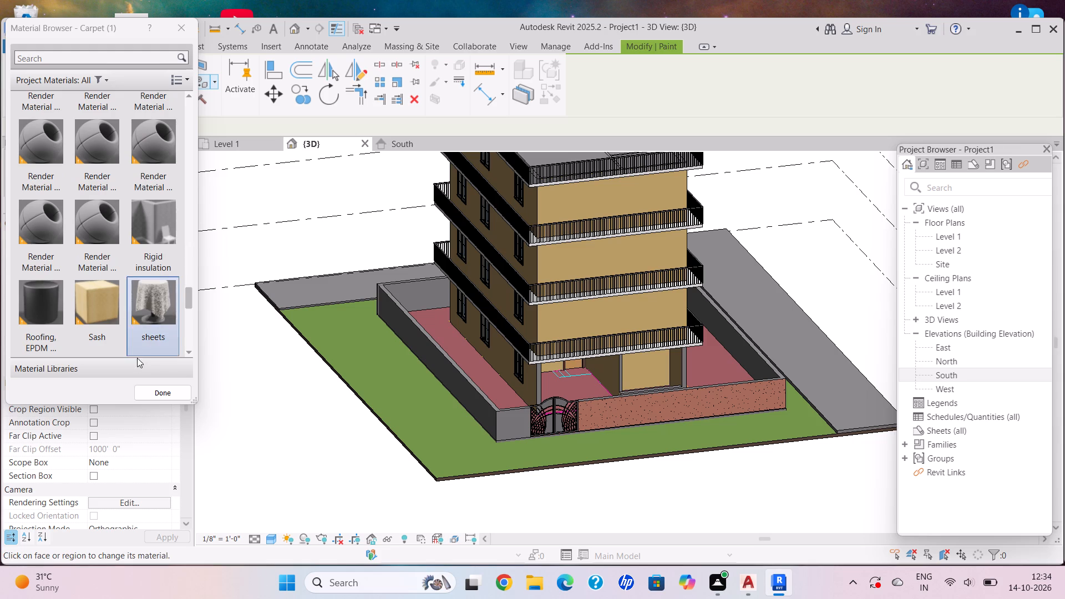
pyautogui.scroll(3, 116, 277)
pyautogui.scroll(-1, 138, 236)
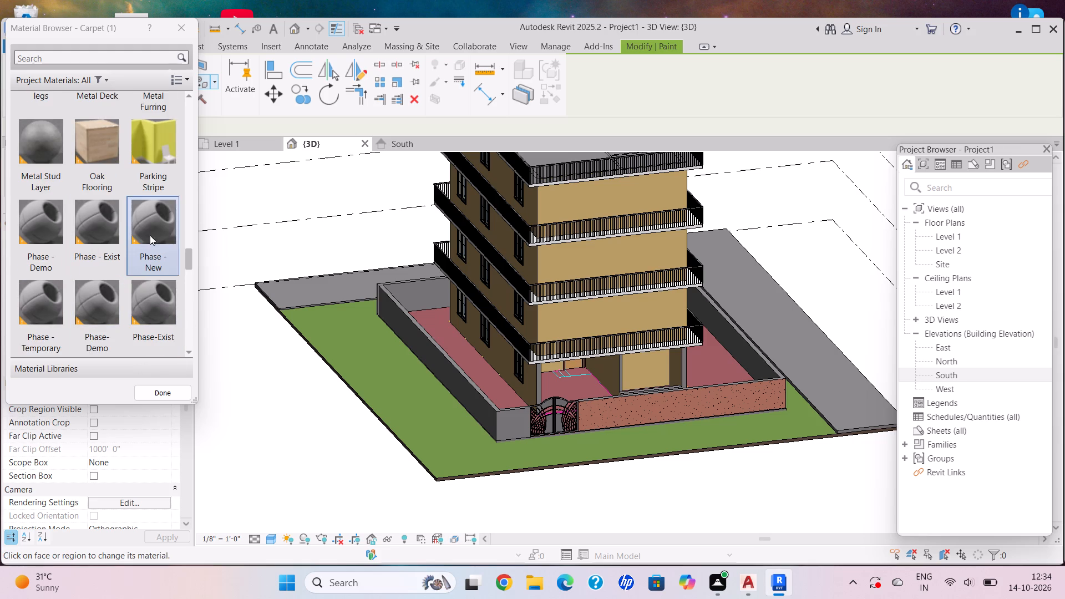
pyautogui.scroll(4, 519, 441)
pyautogui.click(508, 414)
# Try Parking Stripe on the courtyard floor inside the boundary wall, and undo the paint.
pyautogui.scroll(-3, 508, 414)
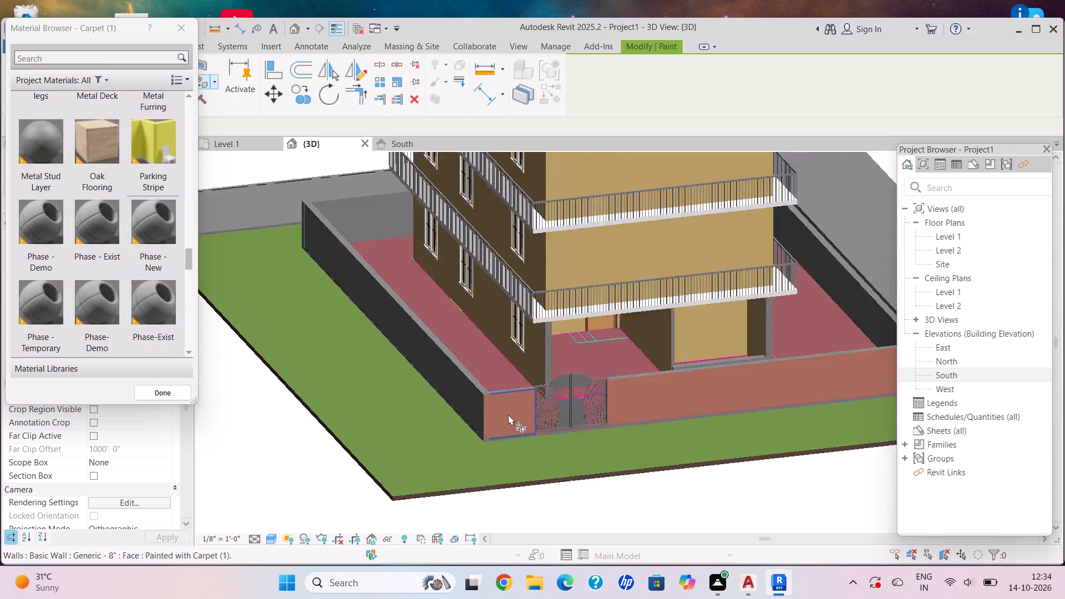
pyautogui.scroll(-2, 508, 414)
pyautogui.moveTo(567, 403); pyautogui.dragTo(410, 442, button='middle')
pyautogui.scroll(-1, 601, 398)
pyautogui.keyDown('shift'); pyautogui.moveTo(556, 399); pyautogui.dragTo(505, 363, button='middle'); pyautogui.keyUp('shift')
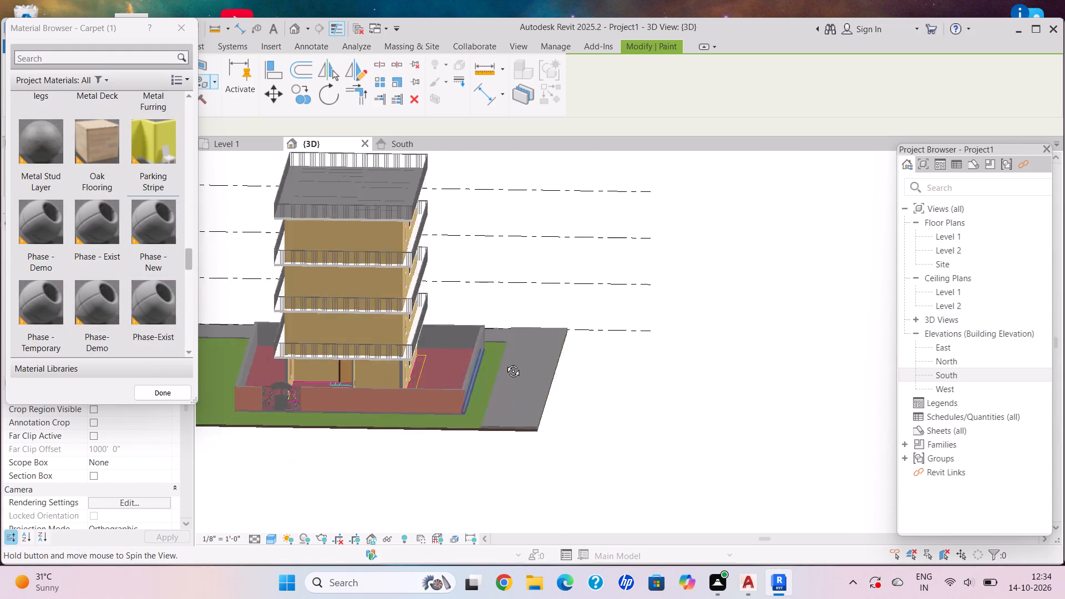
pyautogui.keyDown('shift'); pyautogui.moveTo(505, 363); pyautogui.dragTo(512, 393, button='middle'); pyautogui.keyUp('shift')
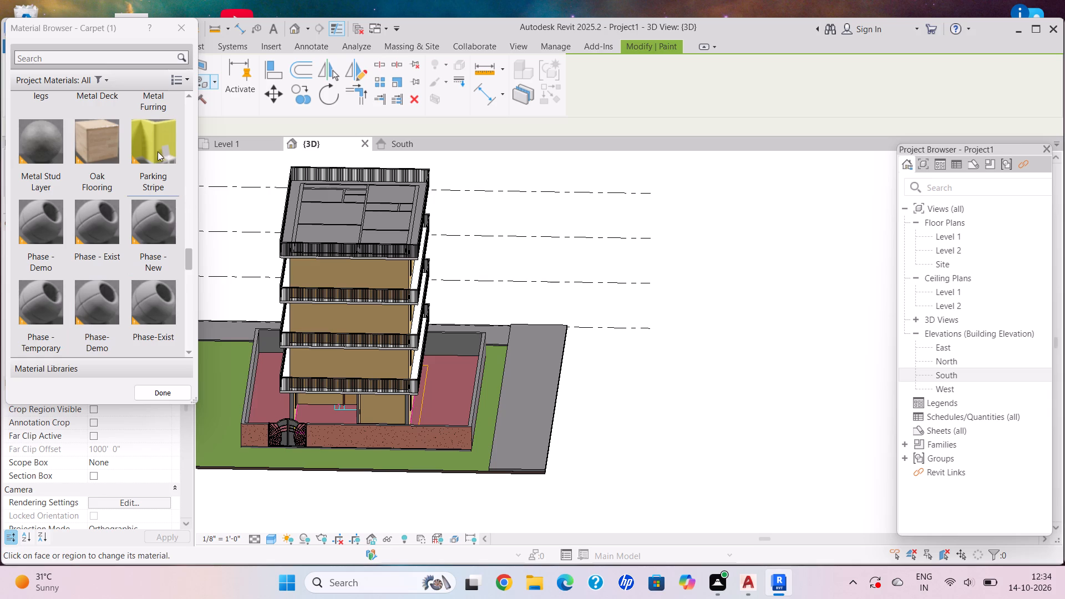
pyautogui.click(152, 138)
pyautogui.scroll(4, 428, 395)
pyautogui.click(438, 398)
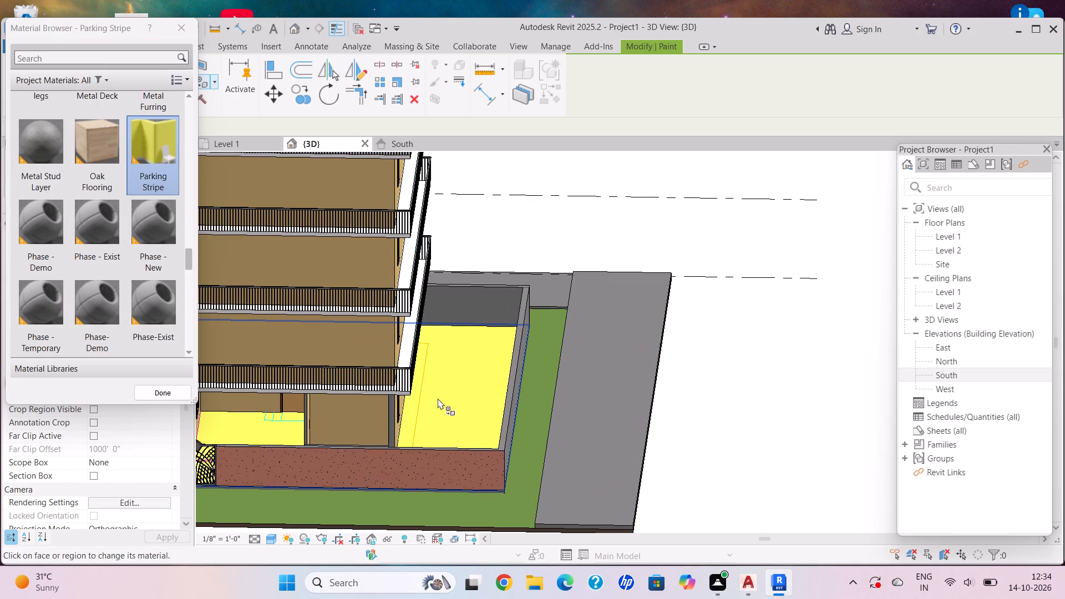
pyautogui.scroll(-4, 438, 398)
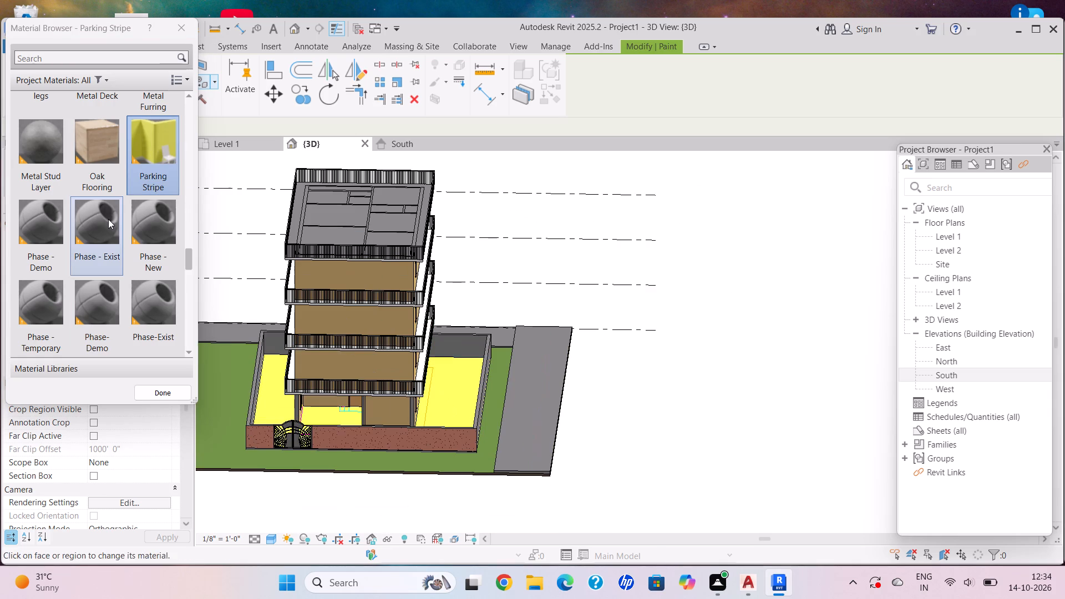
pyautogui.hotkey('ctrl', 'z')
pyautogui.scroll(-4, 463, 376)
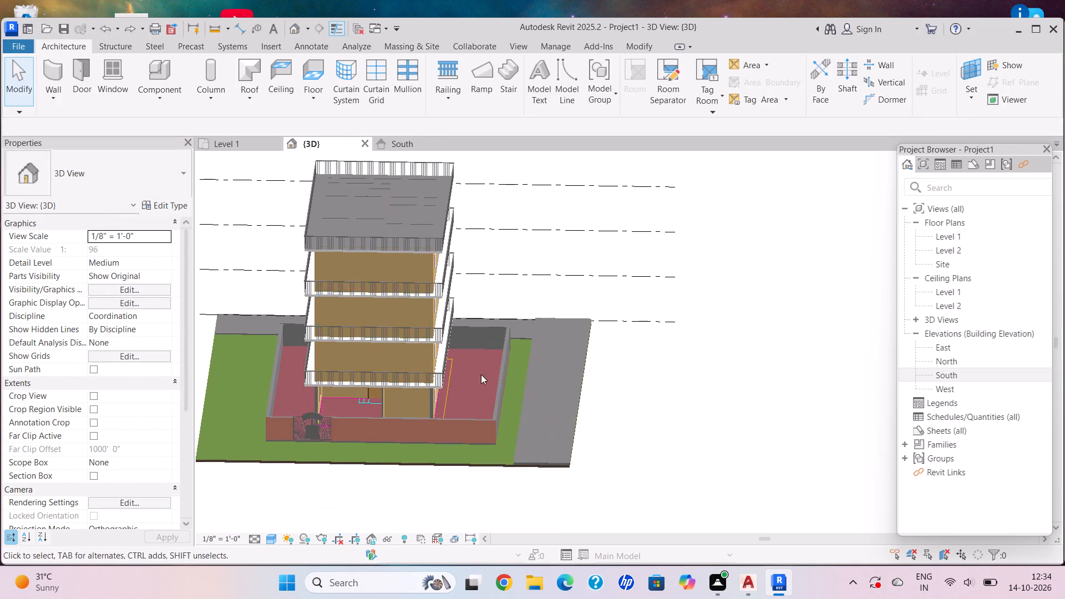
# Restart Paint and apply Door - Frame to the outer face of the long boundary wall section beside the gate.
pyautogui.scroll(4, 520, 415)
pyautogui.click(479, 384)
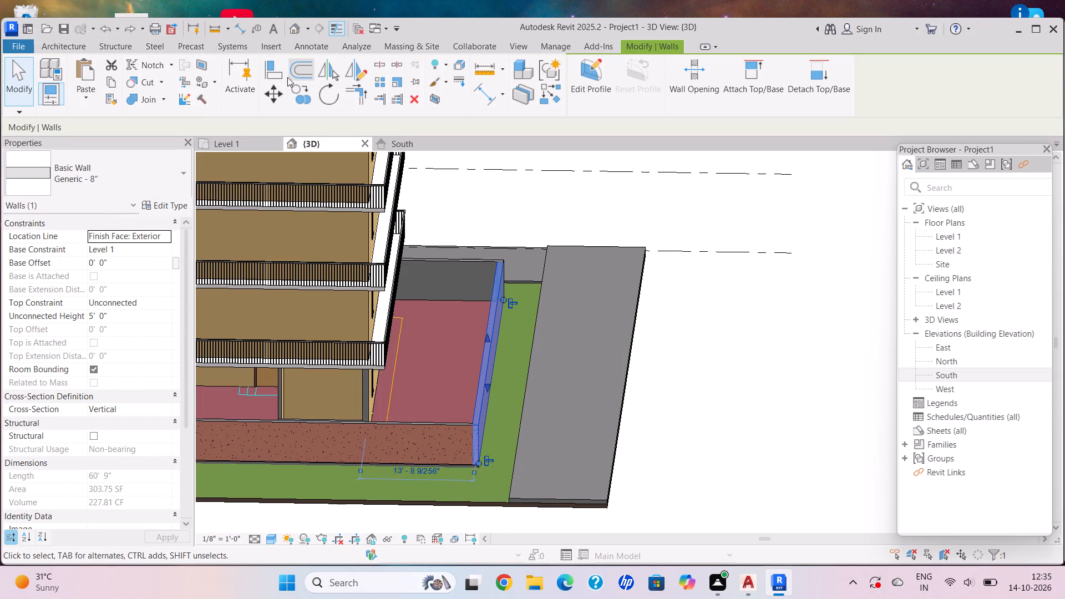
pyautogui.click(213, 79)
pyautogui.click(228, 108)
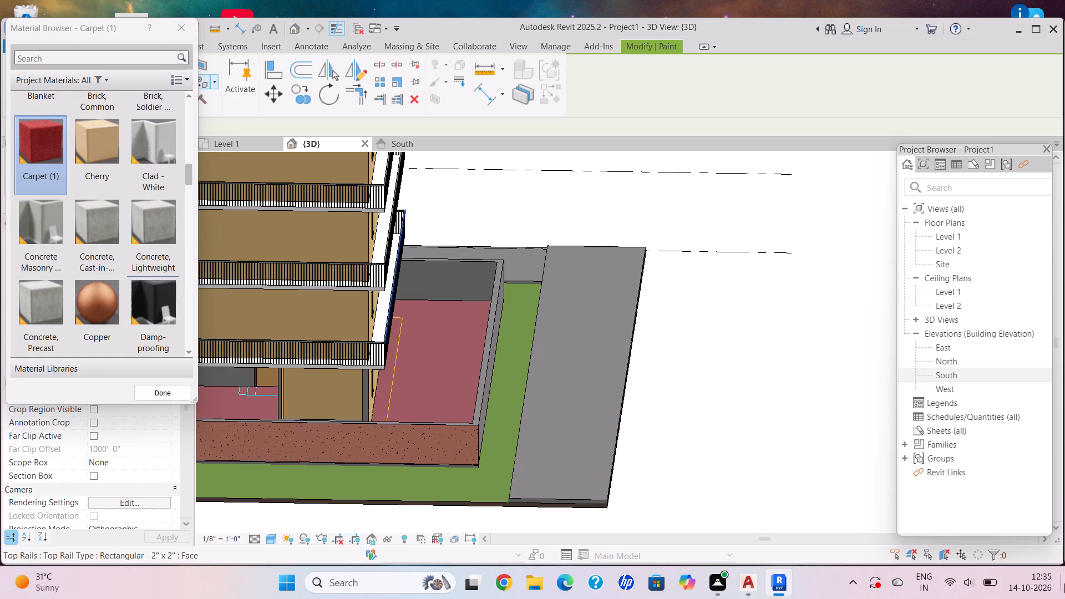
pyautogui.scroll(-2, 0, 3)
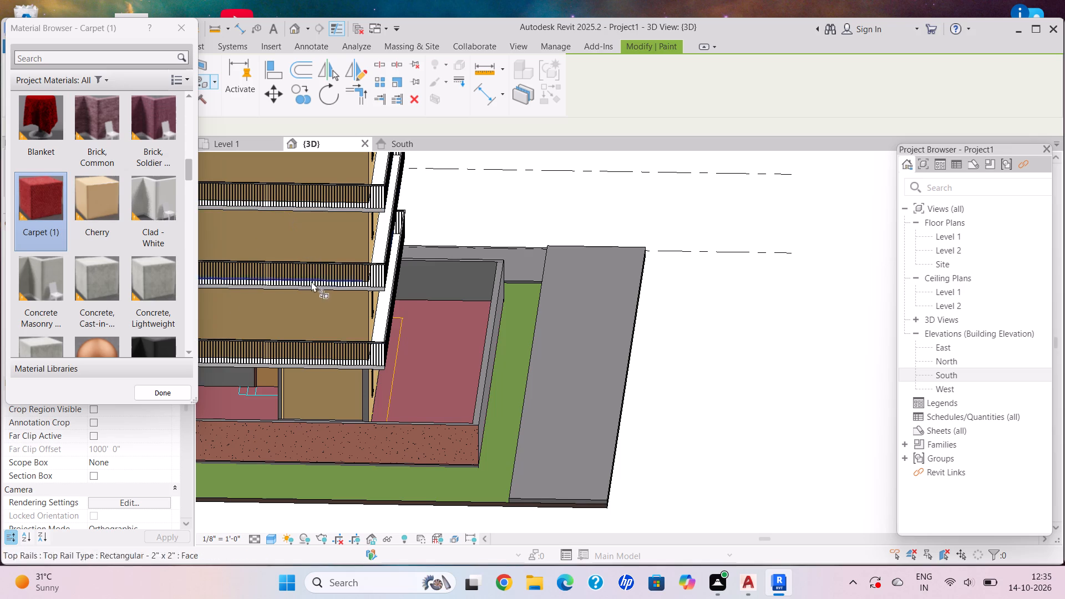
pyautogui.scroll(-6, 105, 262)
pyautogui.scroll(4, 119, 261)
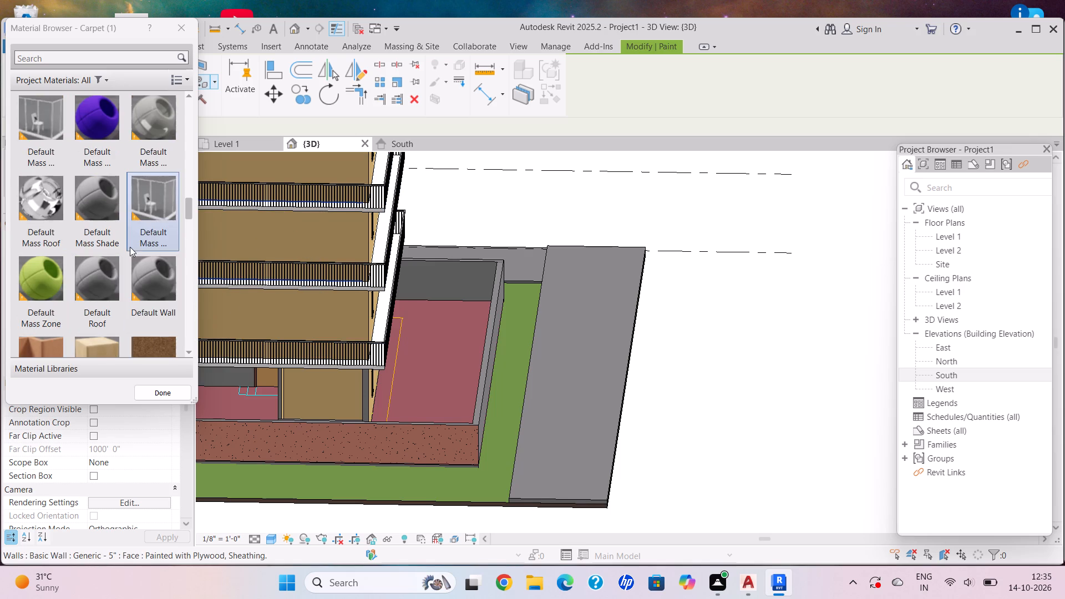
pyautogui.scroll(-3, 146, 263)
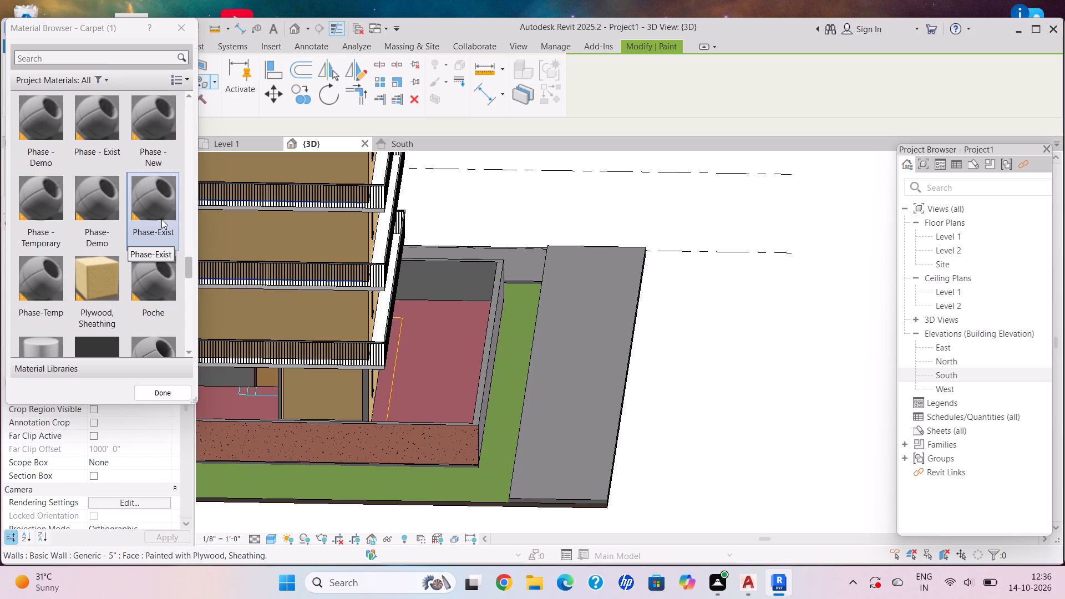
pyautogui.scroll(-2, 59, 202)
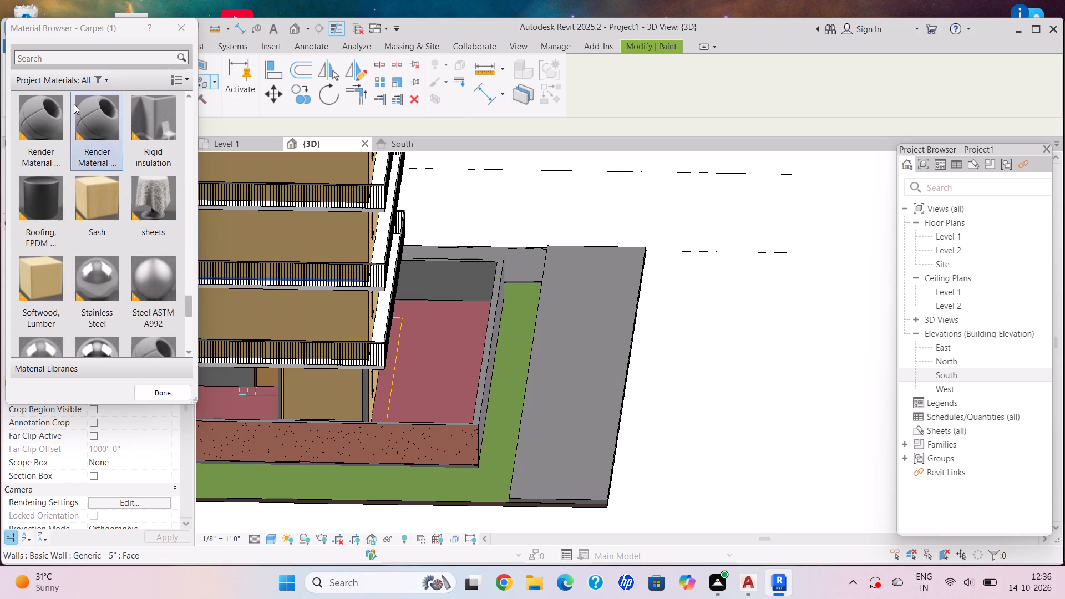
pyautogui.scroll(-3, 44, 250)
pyautogui.scroll(1, 68, 232)
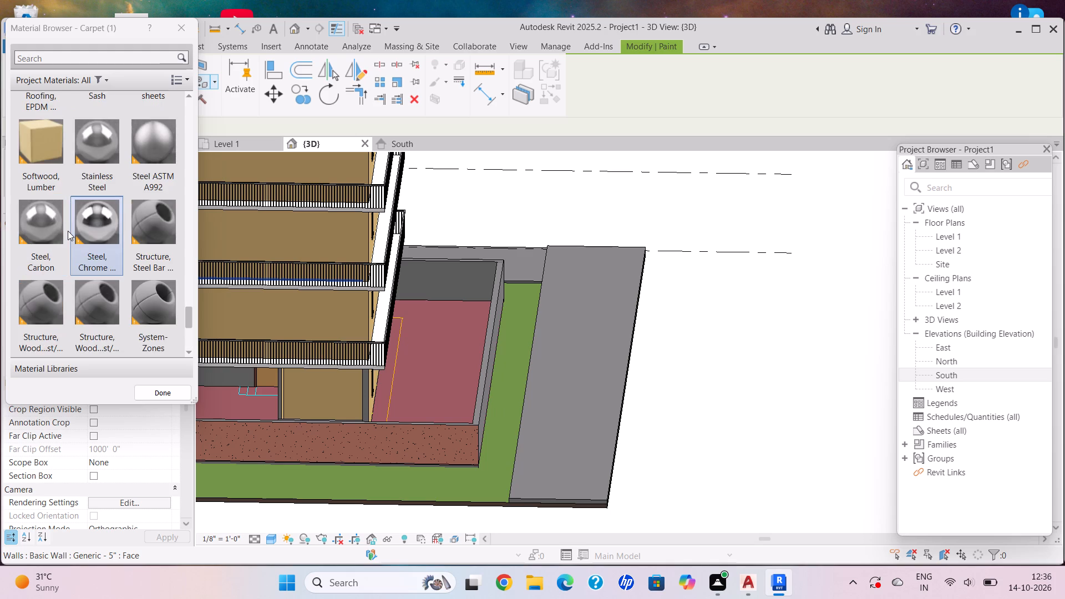
pyautogui.scroll(2, 68, 229)
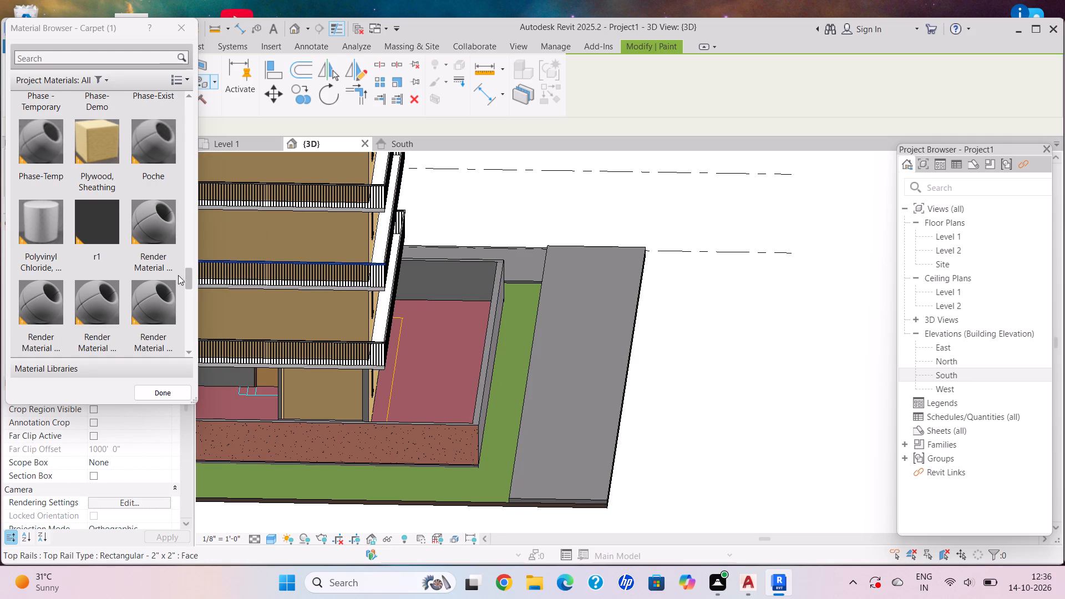
pyautogui.scroll(-3, 172, 282)
pyautogui.scroll(1, 110, 246)
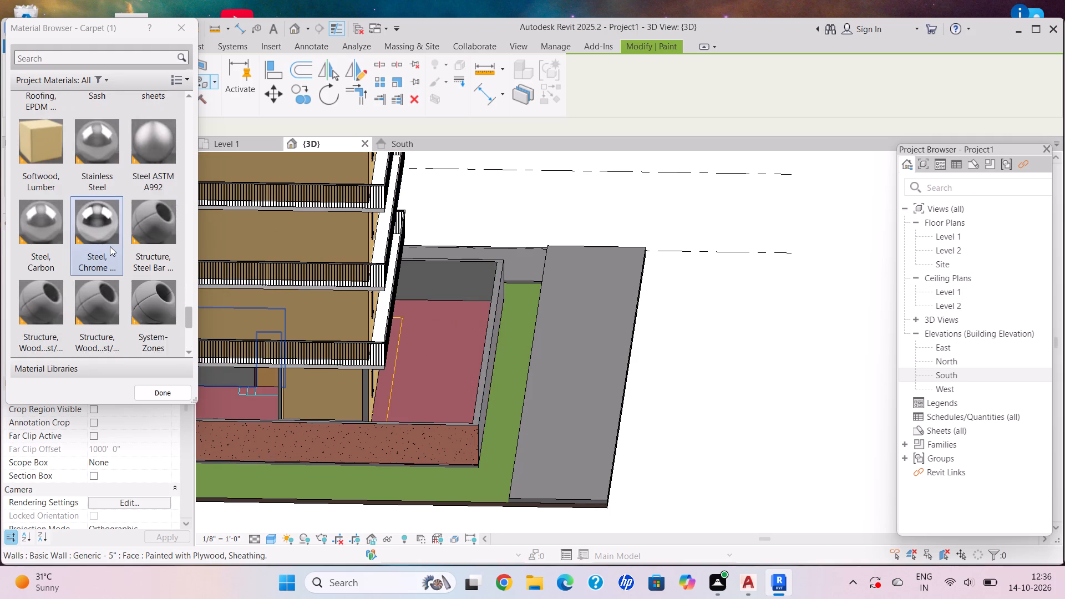
pyautogui.scroll(4, 110, 246)
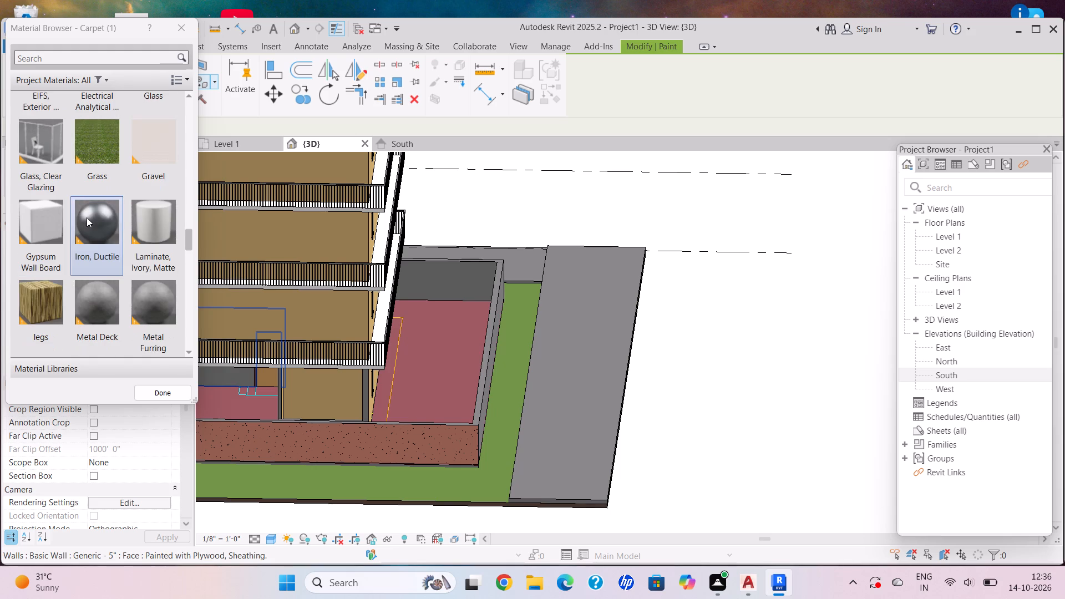
pyautogui.scroll(-2, 117, 209)
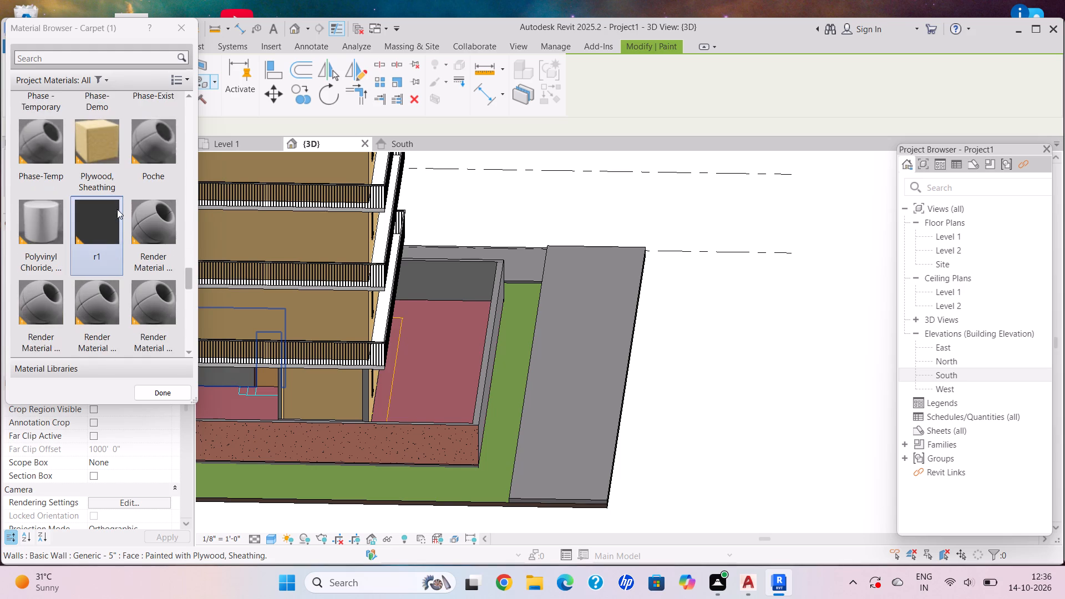
pyautogui.scroll(4, 117, 202)
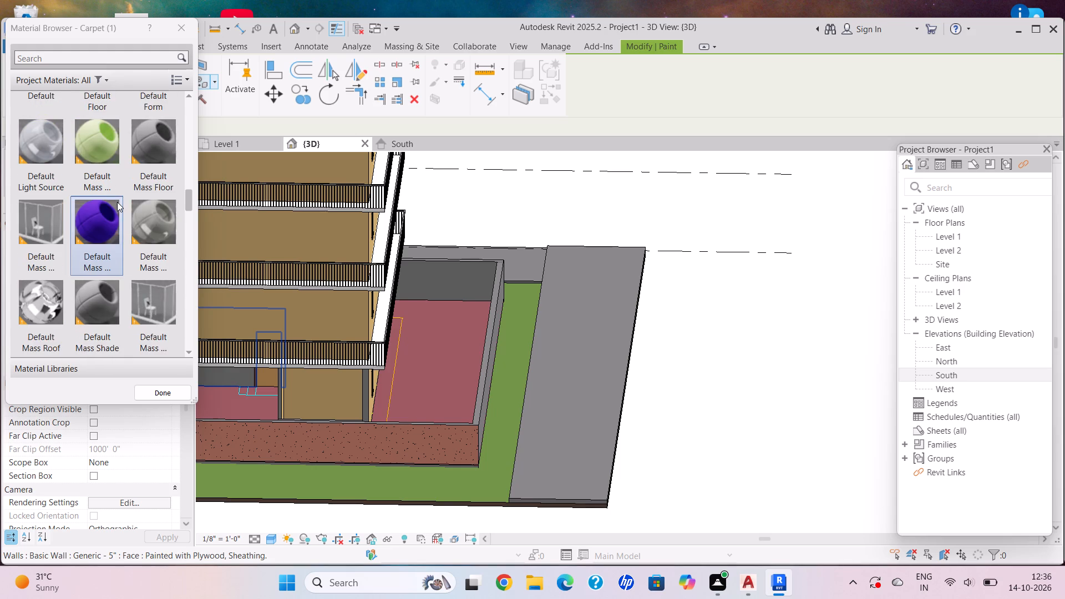
pyautogui.scroll(-1, 116, 213)
pyautogui.click(39, 216)
pyautogui.scroll(5, 383, 428)
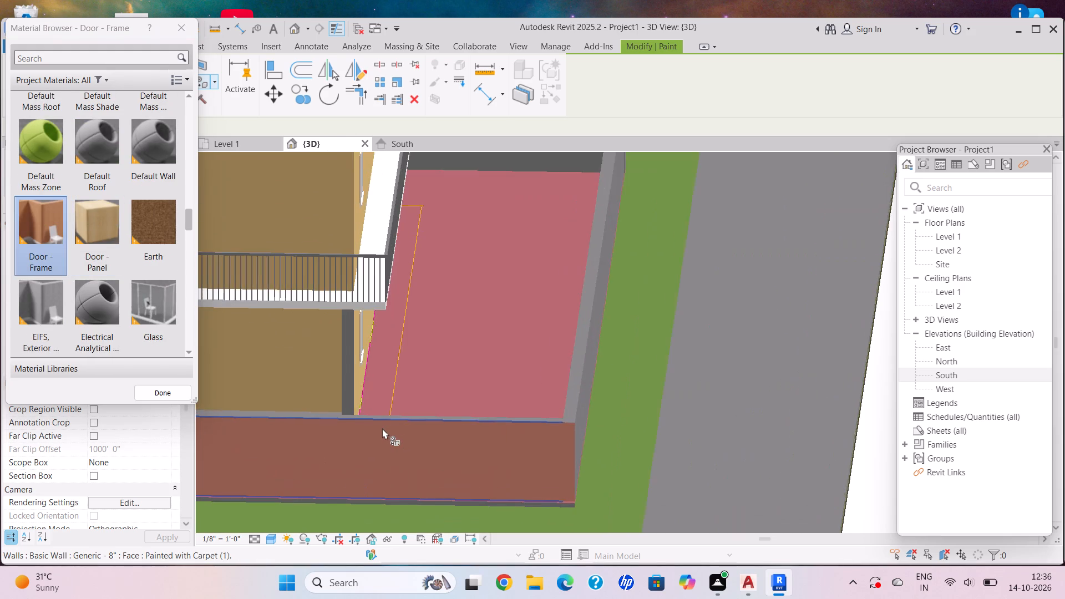
pyautogui.click(390, 438)
pyautogui.scroll(-8, 550, 398)
# Paint the outer face of the boundary side wall along the side road, adjoining the long gate-side section, with Door - Frame.
pyautogui.keyDown('shift'); pyautogui.moveTo(542, 392); pyautogui.dragTo(518, 370, button='middle'); pyautogui.keyUp('shift')
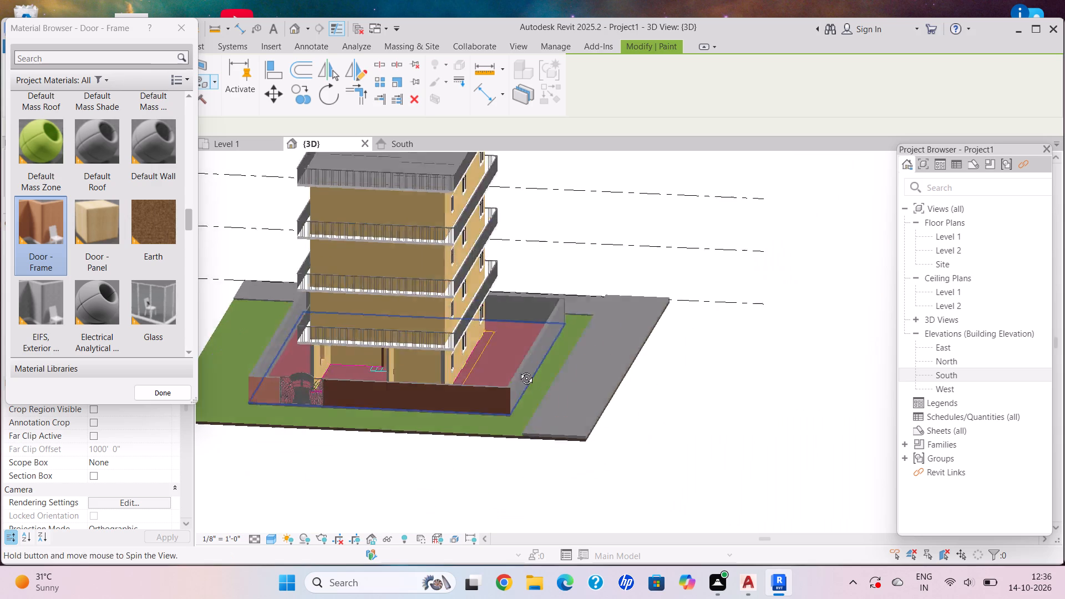
pyautogui.keyDown('shift'); pyautogui.moveTo(518, 370); pyautogui.dragTo(482, 343, button='middle'); pyautogui.keyUp('shift')
pyautogui.scroll(10, 408, 354)
pyautogui.click(372, 324)
pyautogui.scroll(-6, 635, 287)
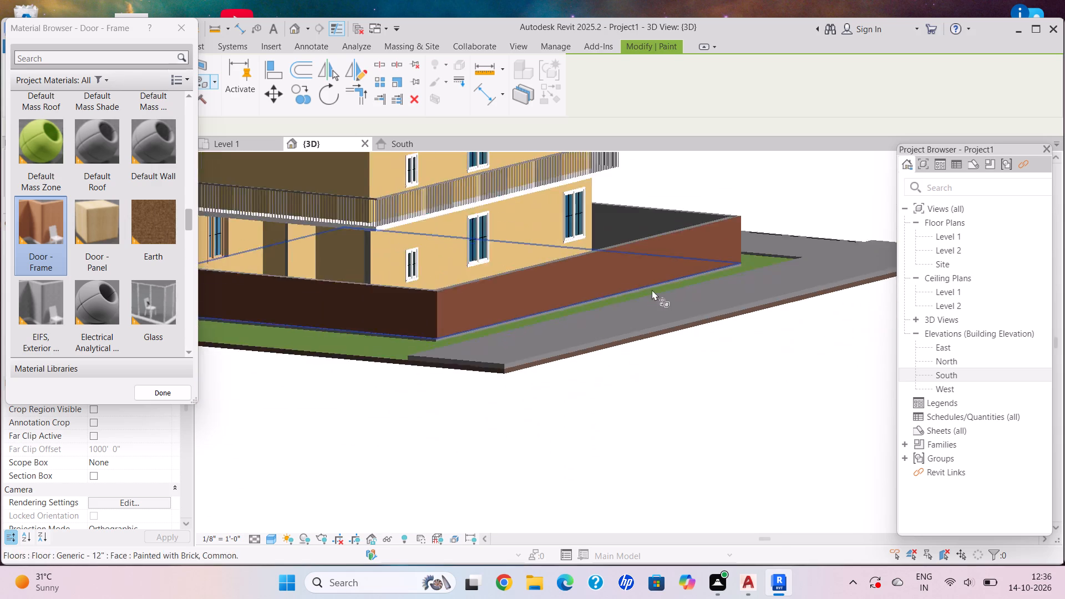
pyautogui.scroll(-5, 652, 290)
# Paint the outer face of the rear boundary wall, opposite the gate, with Door - Frame.
pyautogui.keyDown('shift'); pyautogui.moveTo(693, 270); pyautogui.dragTo(430, 299, button='middle'); pyautogui.keyUp('shift')
pyautogui.keyDown('shift'); pyautogui.middleClick(430, 299); pyautogui.keyUp('shift')
pyautogui.scroll(8, 583, 218)
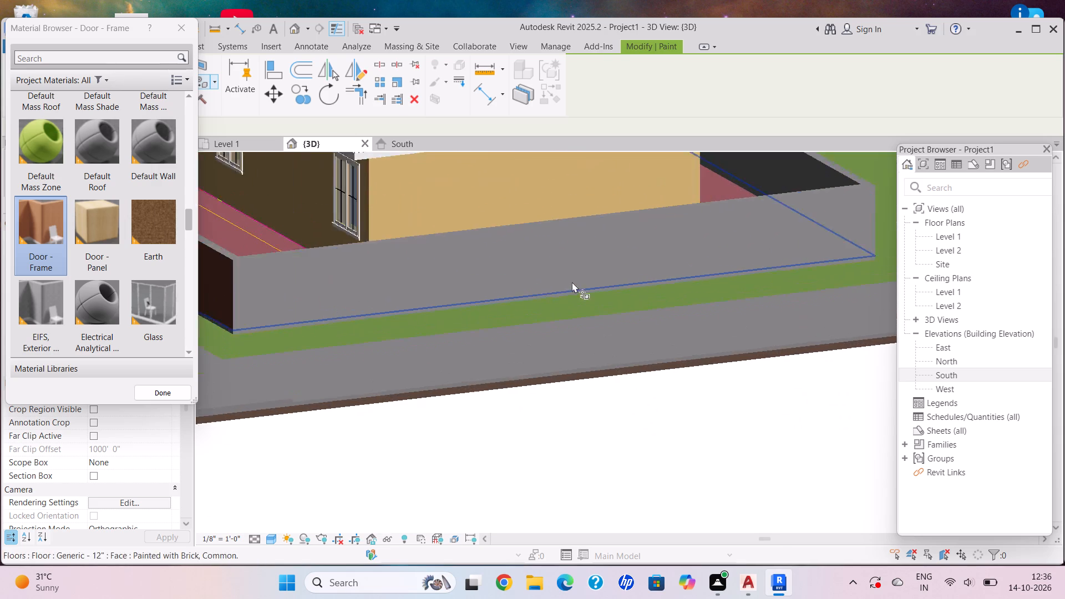
pyautogui.scroll(2, 572, 282)
pyautogui.click(552, 267)
pyautogui.scroll(-10, 758, 258)
# Paint the outer face of the remaining boundary side wall, on the side without a road, with Door - Frame.
pyautogui.keyDown('shift'); pyautogui.moveTo(785, 238); pyautogui.dragTo(585, 280, button='middle'); pyautogui.keyUp('shift')
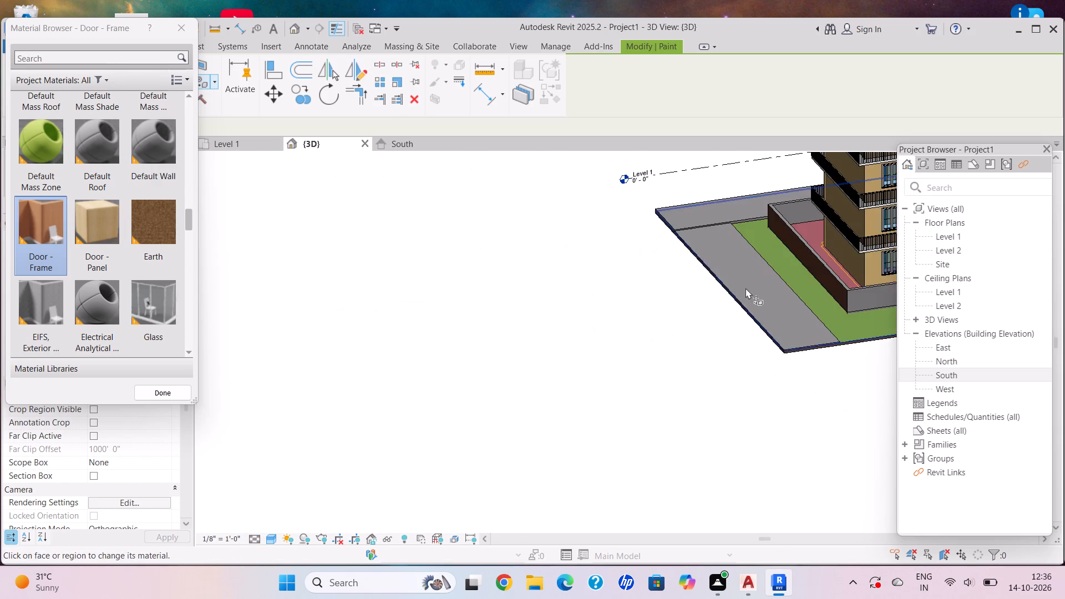
pyautogui.moveTo(750, 288); pyautogui.dragTo(455, 327, button='middle')
pyautogui.scroll(13, 652, 312)
pyautogui.click(648, 341)
pyautogui.scroll(-10, 694, 340)
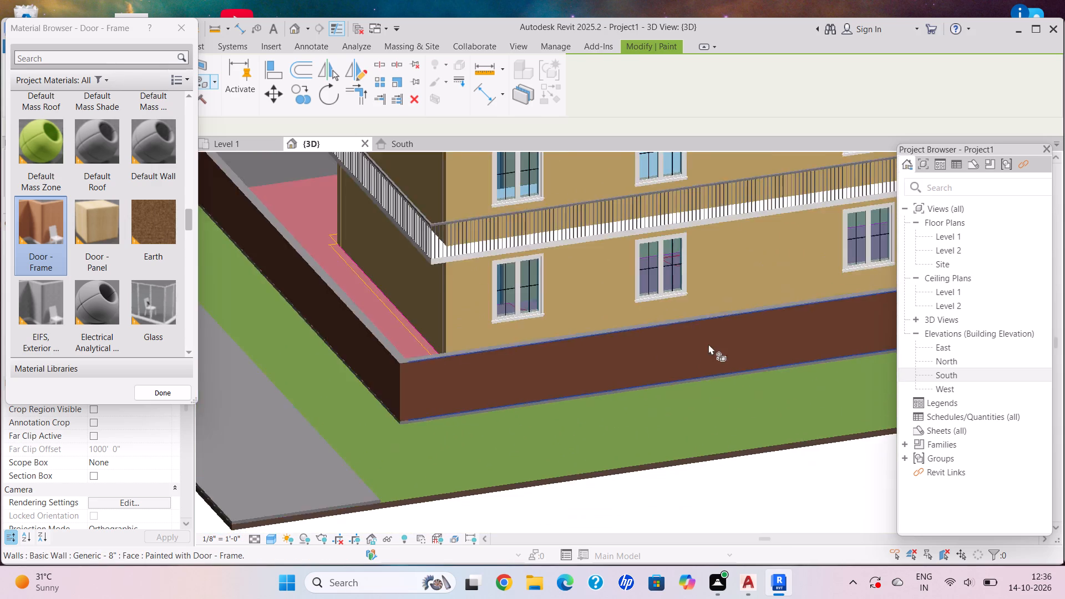
pyautogui.scroll(-3, 708, 344)
# Paint the courtyard-facing inner face of the rear boundary wall with Door - Frame.
pyautogui.keyDown('shift'); pyautogui.moveTo(696, 326); pyautogui.dragTo(516, 353, button='middle'); pyautogui.keyUp('shift')
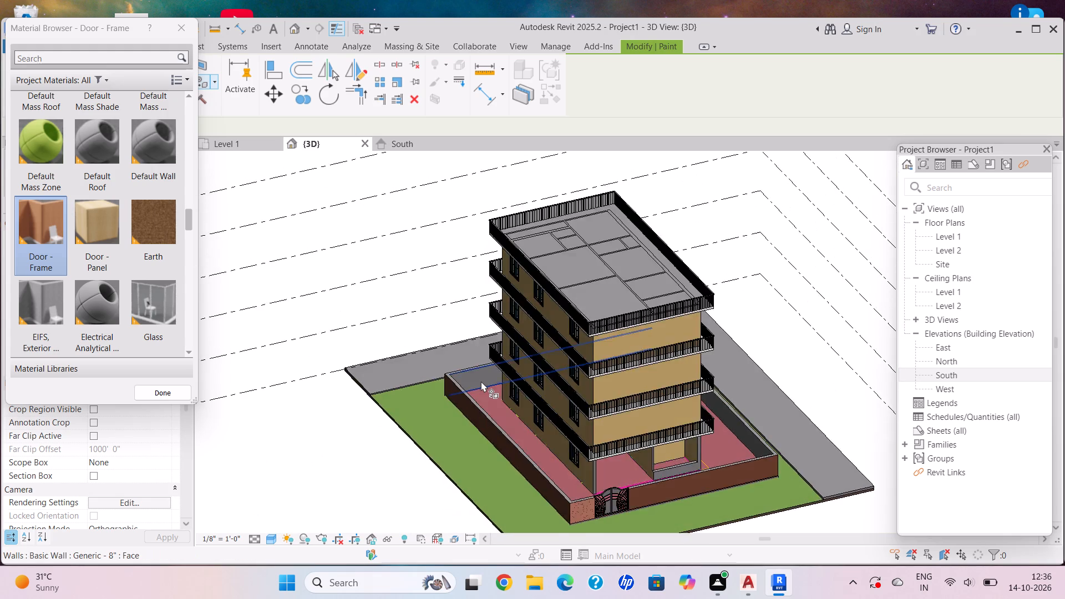
pyautogui.scroll(6, 481, 382)
pyautogui.click(479, 380)
pyautogui.scroll(-6, 723, 374)
# Paint the inner face of the boundary side wall nearest the gate with Door - Frame.
pyautogui.moveTo(723, 374); pyautogui.dragTo(652, 396, button='middle')
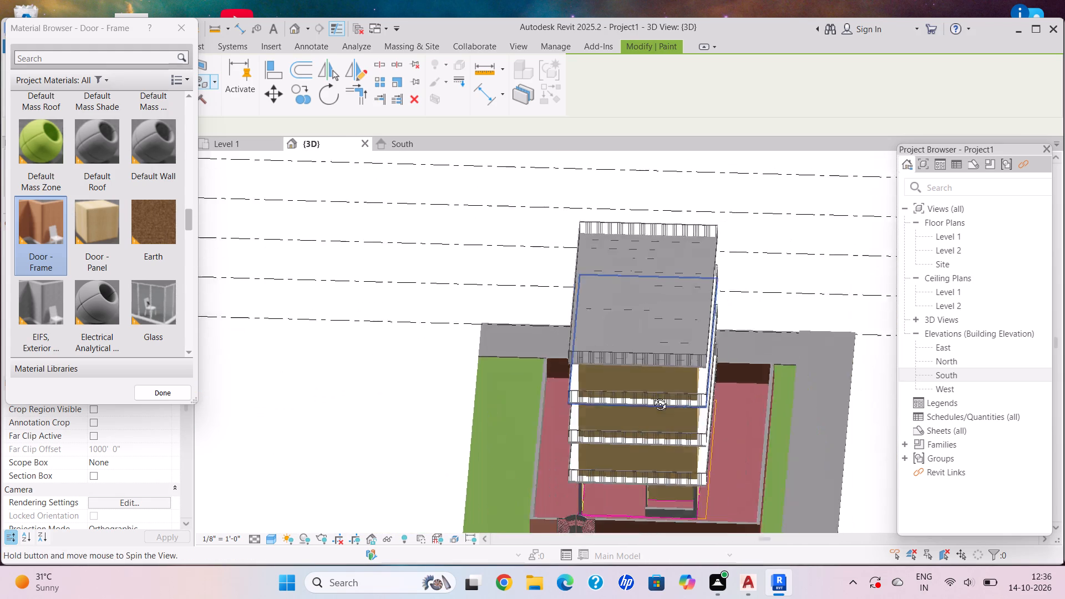
pyautogui.moveTo(652, 396); pyautogui.dragTo(612, 391, button='middle')
pyautogui.keyDown('shift'); pyautogui.middleClick(610, 389); pyautogui.keyUp('shift')
pyautogui.scroll(7, 417, 470)
pyautogui.click(418, 453)
pyautogui.scroll(-4, 773, 341)
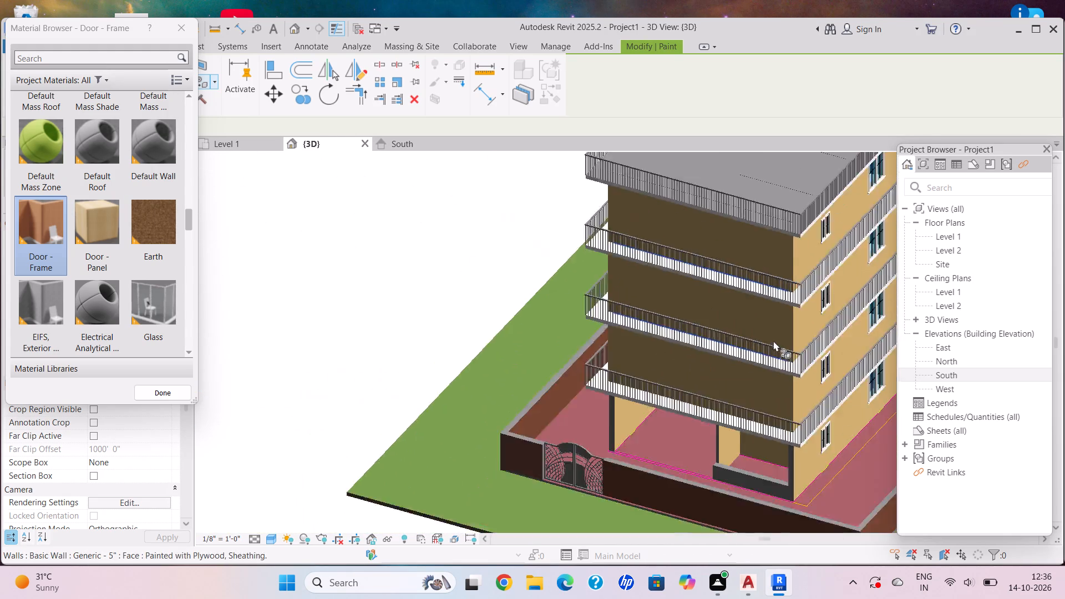
pyautogui.scroll(-2, 773, 341)
# Paint the courtyard-facing inner face of the long front boundary wall section with Door - Frame.
pyautogui.keyDown('shift'); pyautogui.moveTo(768, 378); pyautogui.dragTo(646, 428, button='middle'); pyautogui.keyUp('shift')
pyautogui.keyDown('shift'); pyautogui.moveTo(640, 428); pyautogui.dragTo(633, 428, button='middle'); pyautogui.keyUp('shift')
pyautogui.keyDown('shift'); pyautogui.moveTo(616, 428); pyautogui.dragTo(466, 392, button='middle'); pyautogui.keyUp('shift')
pyautogui.moveTo(759, 276); pyautogui.dragTo(754, 588, button='middle')
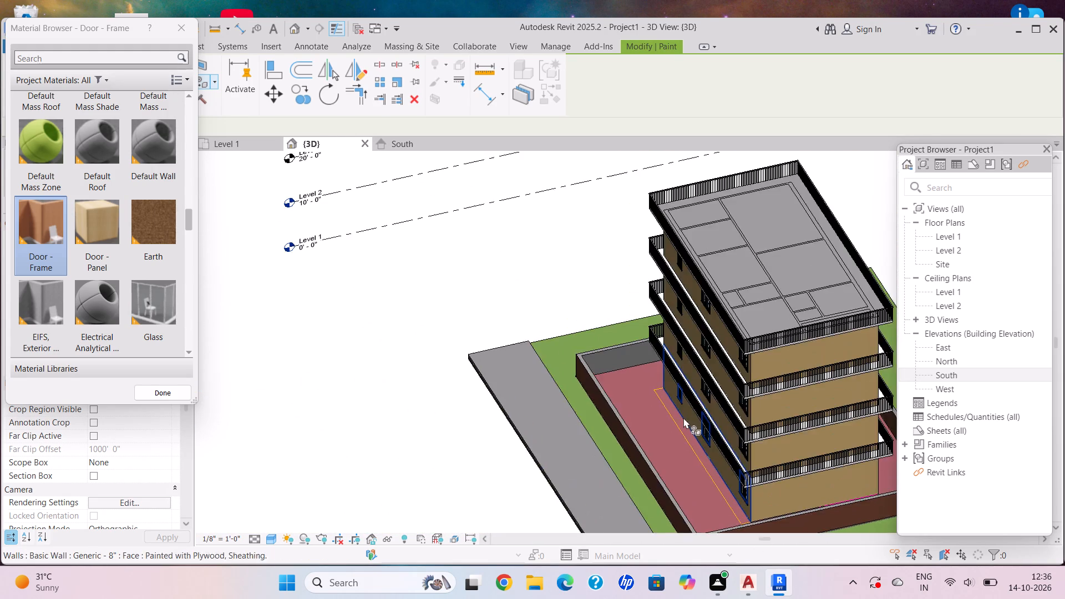
pyautogui.scroll(5, 674, 413)
pyautogui.scroll(4, 580, 308)
pyautogui.click(572, 311)
pyautogui.scroll(-10, 779, 417)
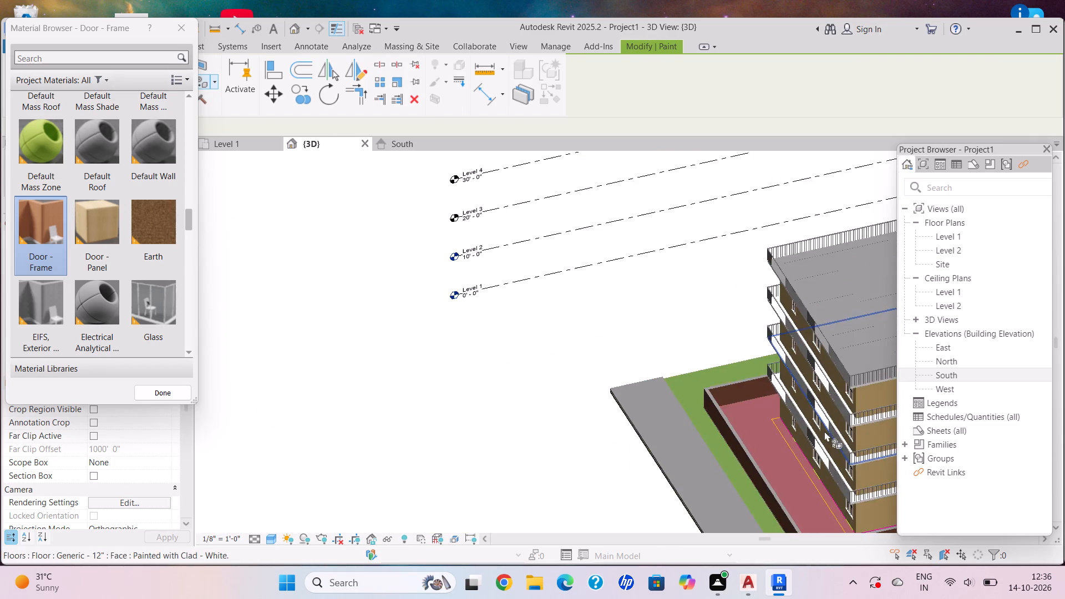
# Paint the courtyard-facing inner face of the boundary side wall along the road with Door - Frame.
pyautogui.keyDown('shift'); pyautogui.moveTo(807, 447); pyautogui.dragTo(693, 420, button='middle'); pyautogui.keyUp('shift')
pyautogui.moveTo(730, 420); pyautogui.dragTo(378, 442, button='middle')
pyautogui.scroll(5, 708, 484)
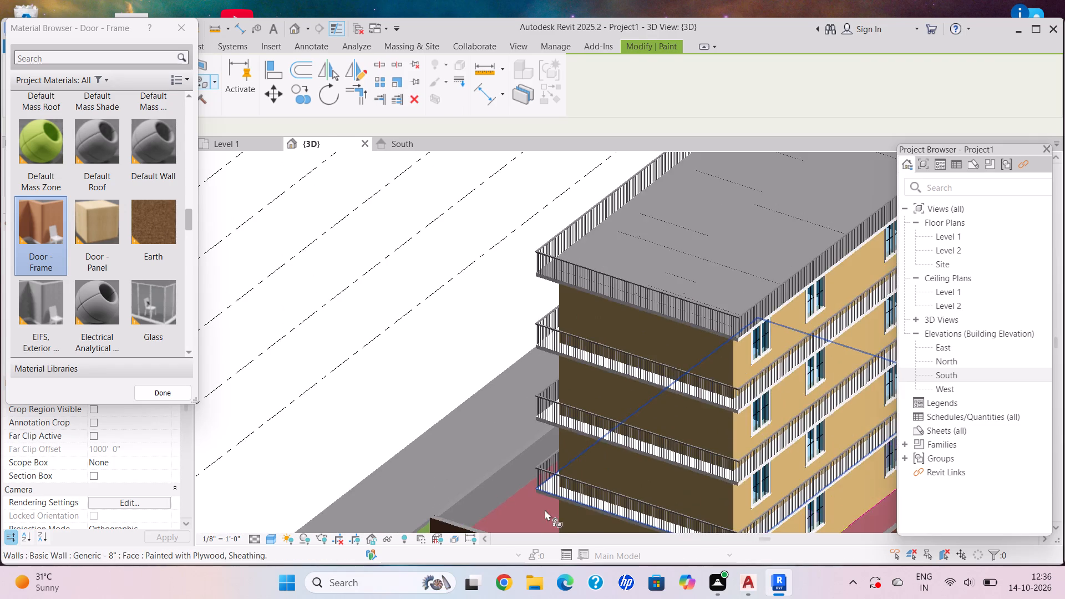
pyautogui.scroll(5, 504, 504)
pyautogui.click(478, 472)
pyautogui.scroll(-5, 493, 460)
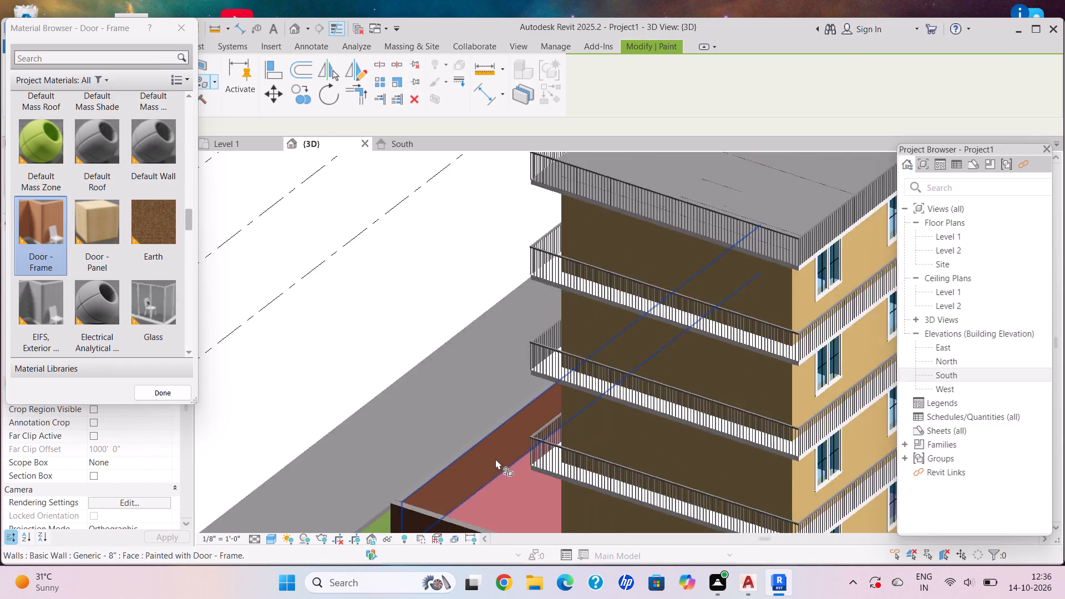
pyautogui.scroll(-5, 495, 459)
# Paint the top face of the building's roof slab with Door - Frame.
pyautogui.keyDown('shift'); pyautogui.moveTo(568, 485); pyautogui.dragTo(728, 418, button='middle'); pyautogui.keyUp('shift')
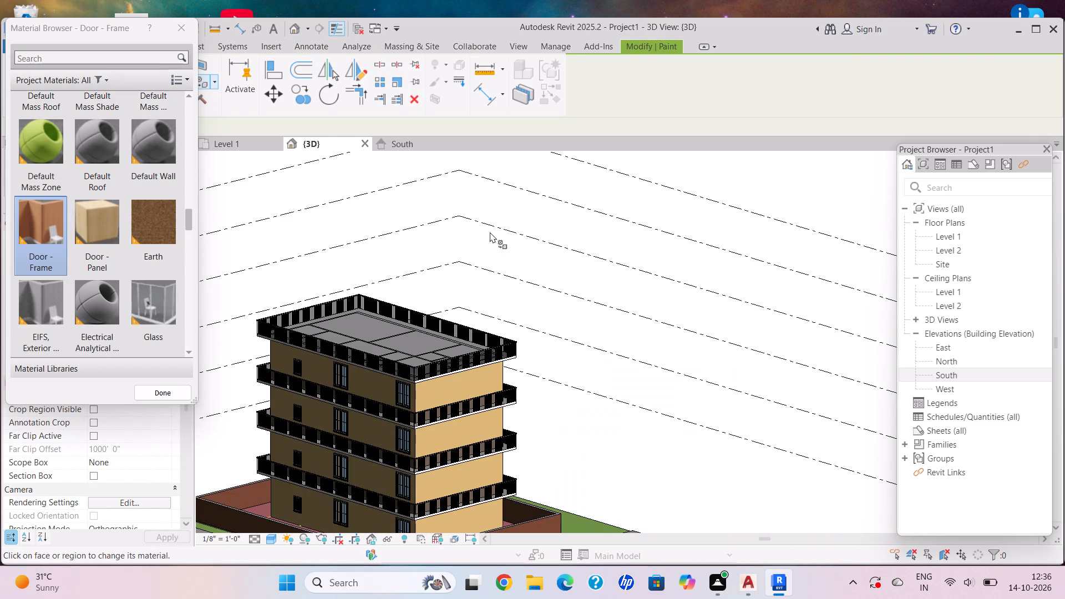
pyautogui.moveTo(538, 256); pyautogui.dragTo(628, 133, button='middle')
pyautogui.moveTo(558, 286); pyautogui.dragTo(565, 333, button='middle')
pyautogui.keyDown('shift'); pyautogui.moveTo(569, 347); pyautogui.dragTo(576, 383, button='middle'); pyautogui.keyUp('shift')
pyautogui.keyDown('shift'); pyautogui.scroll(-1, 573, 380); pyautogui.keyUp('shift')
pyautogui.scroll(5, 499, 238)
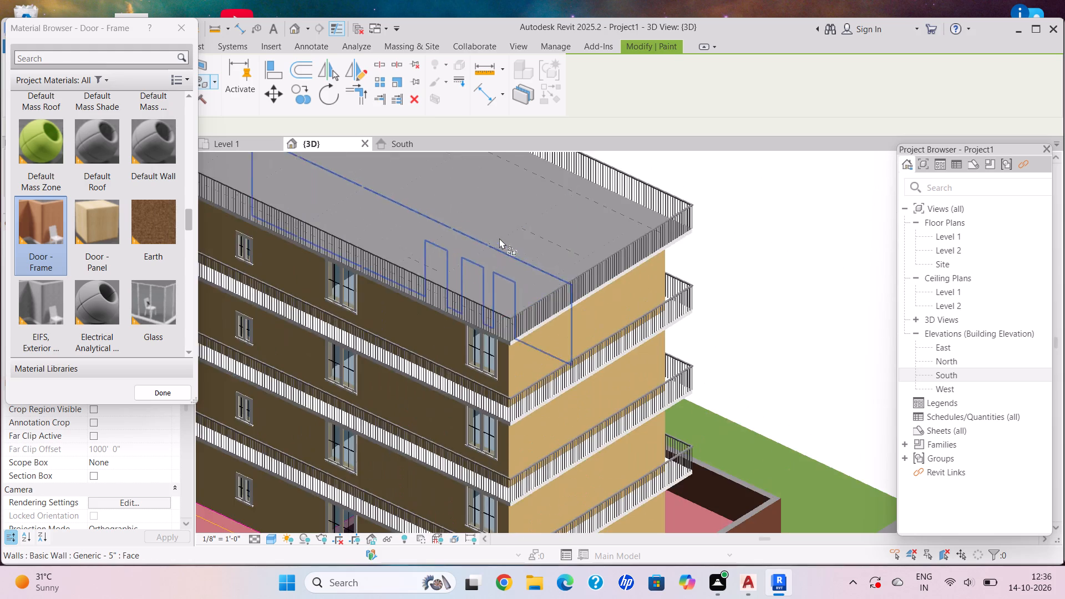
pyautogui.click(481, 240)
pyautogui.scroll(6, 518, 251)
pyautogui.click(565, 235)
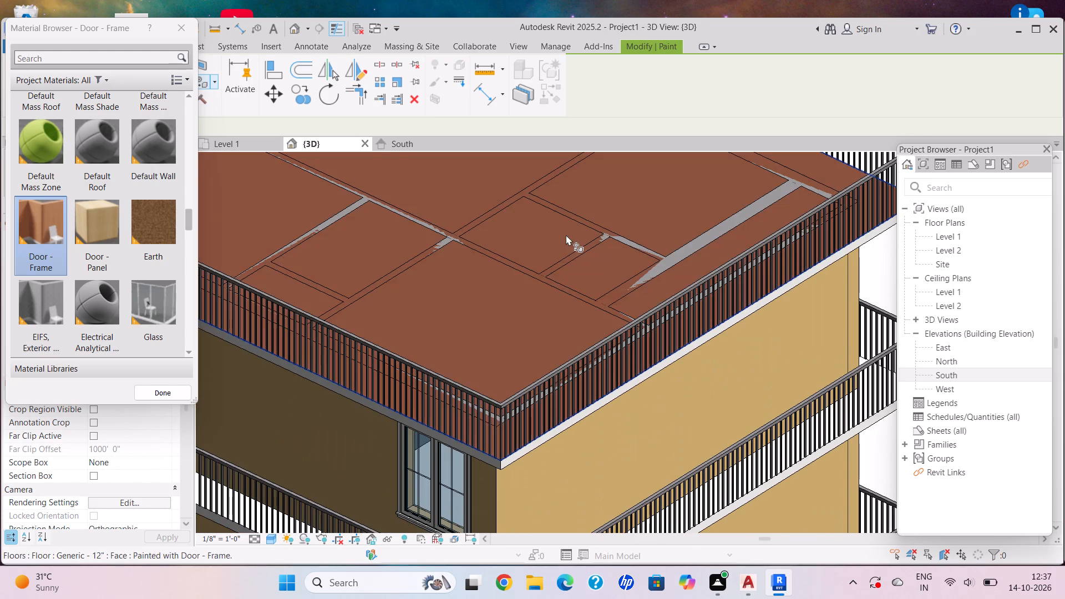
# Select the Clad - White material and paint the top face of the building's roof slab with it.
pyautogui.scroll(-11, 723, 232)
pyautogui.scroll(-3, 752, 275)
pyautogui.scroll(4, 719, 259)
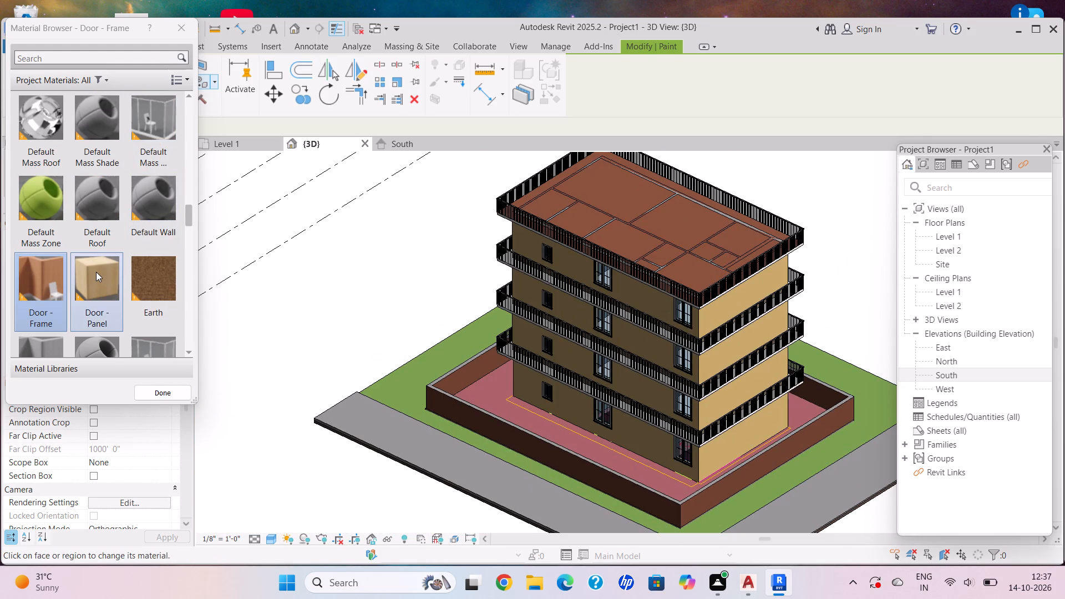
pyautogui.scroll(1, 88, 266)
pyautogui.scroll(-2, 95, 261)
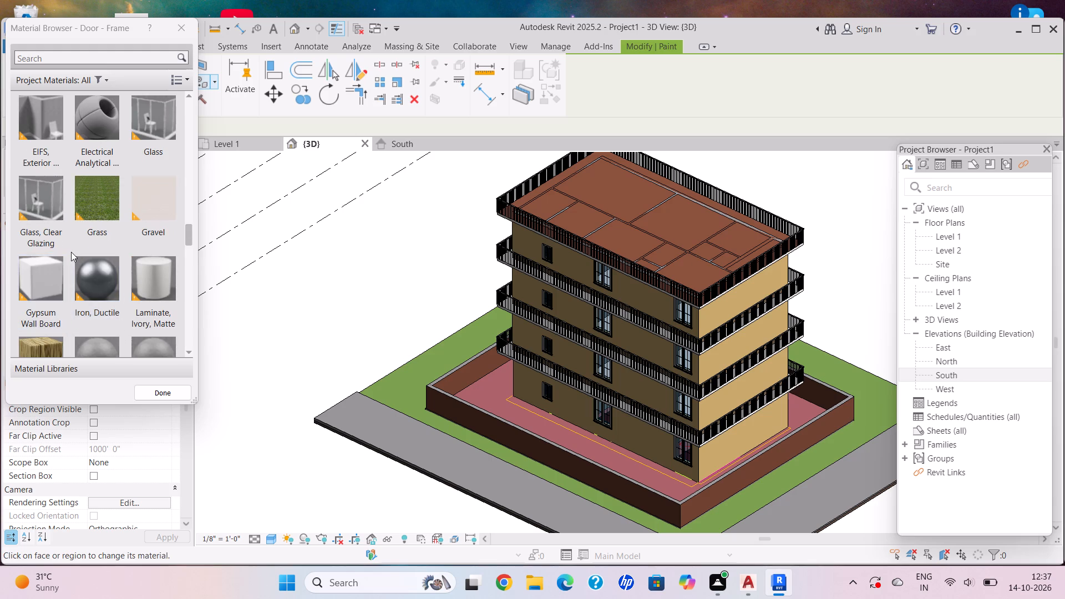
pyautogui.scroll(4, 71, 252)
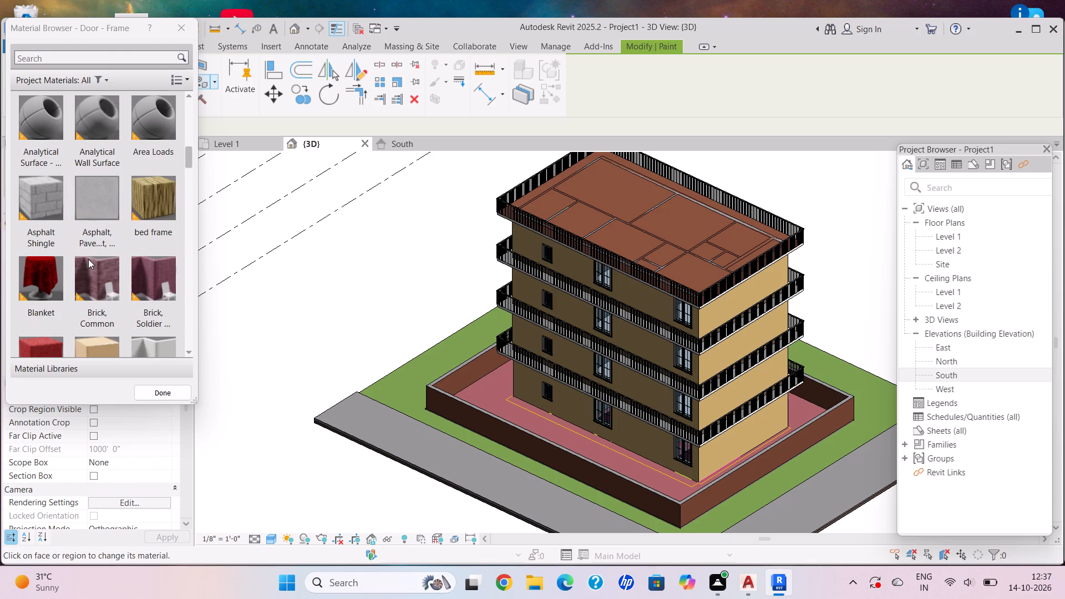
pyautogui.scroll(-5, 88, 259)
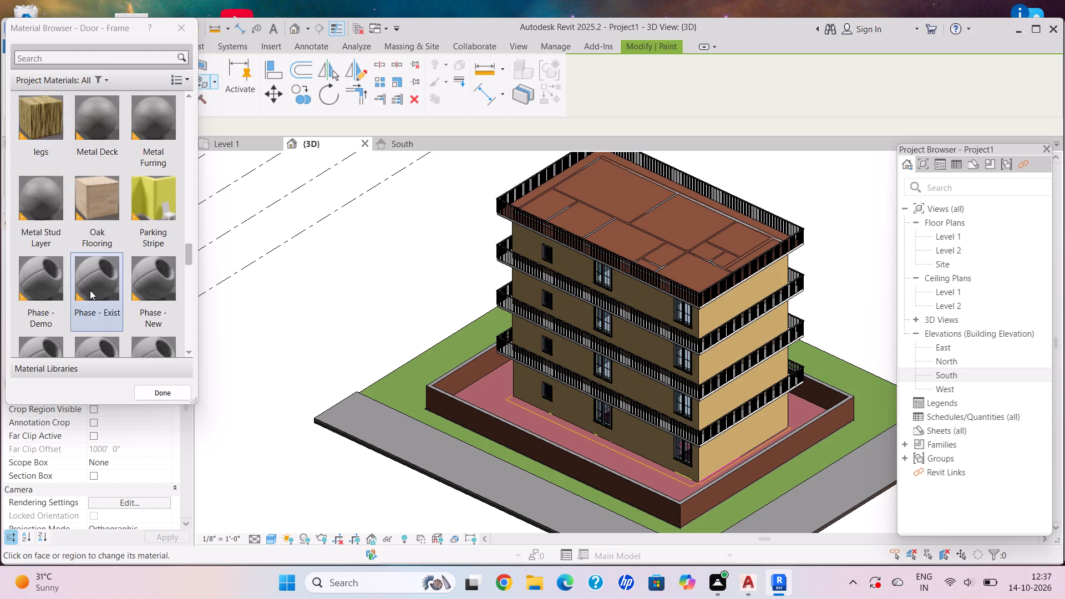
pyautogui.scroll(4, 94, 290)
pyautogui.scroll(-3, 96, 290)
pyautogui.scroll(2, 97, 290)
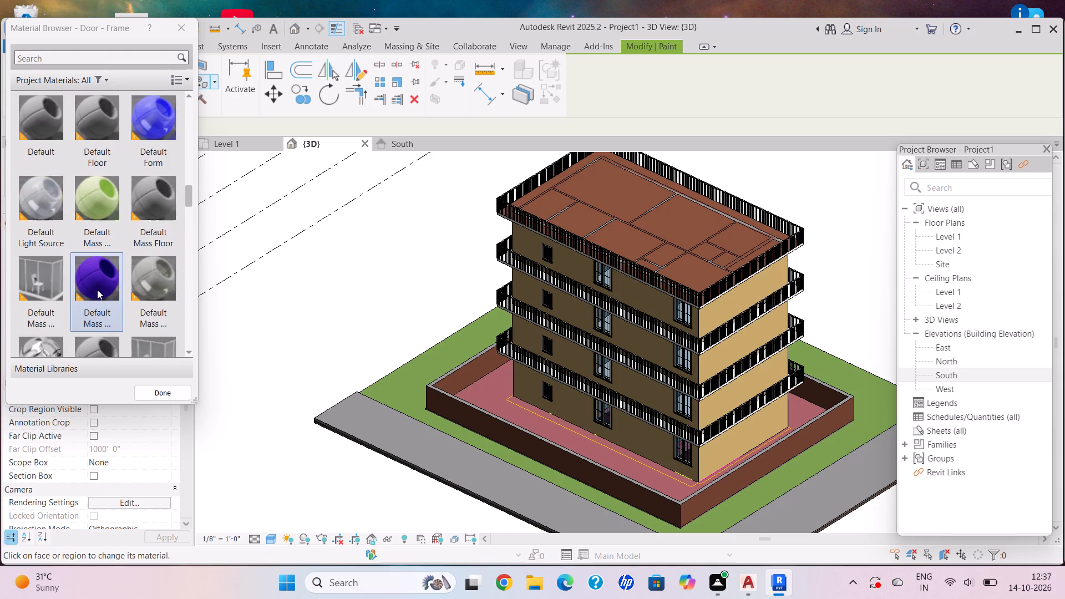
pyautogui.scroll(-1, 97, 290)
pyautogui.scroll(2, 112, 210)
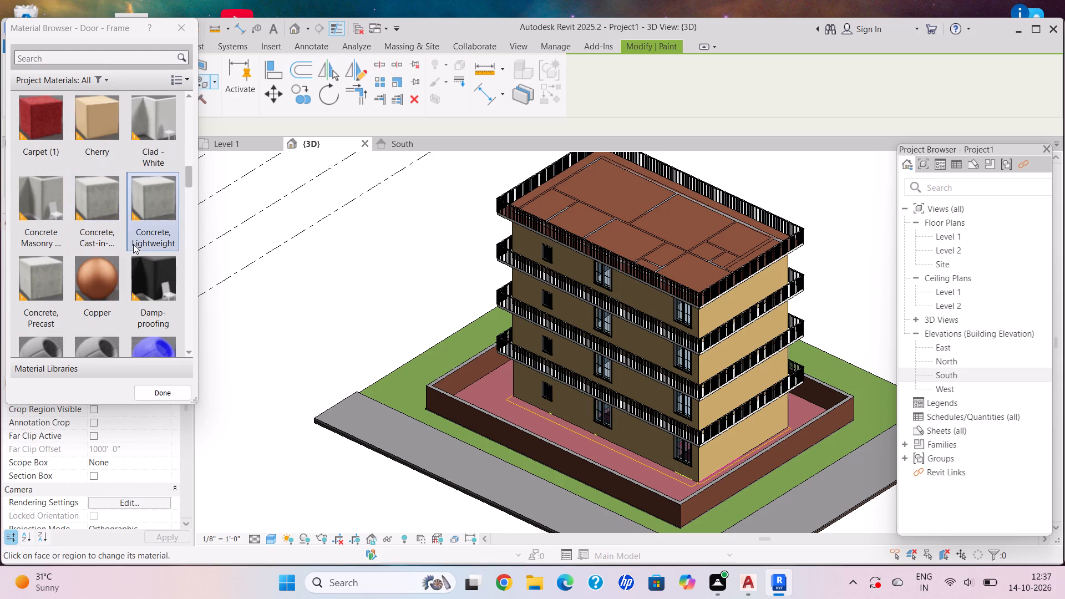
pyautogui.click(136, 120)
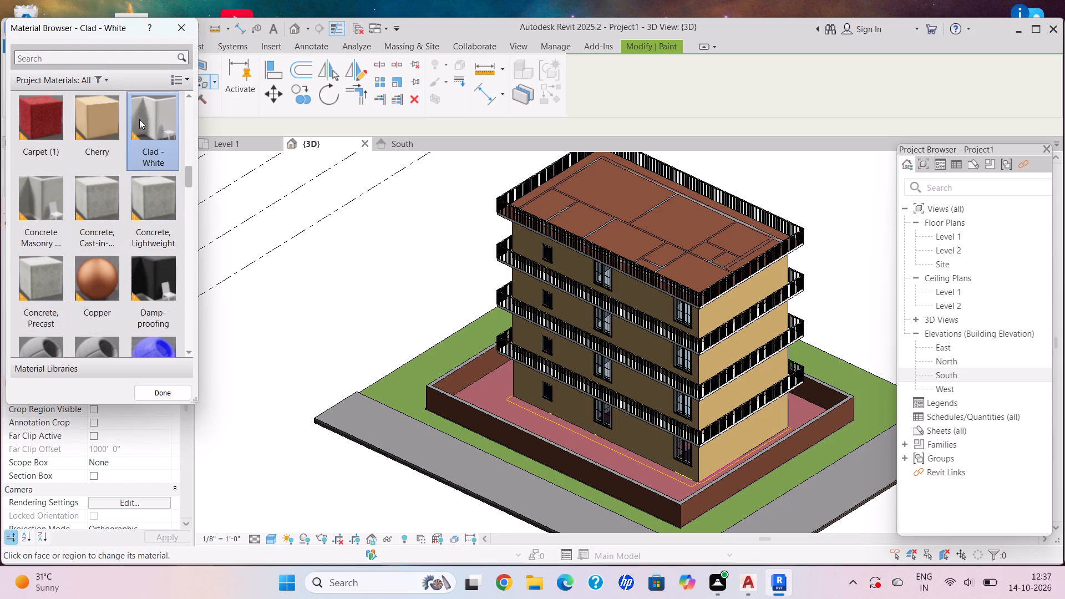
pyautogui.scroll(7, 668, 241)
pyautogui.click(672, 243)
pyautogui.scroll(2, 750, 311)
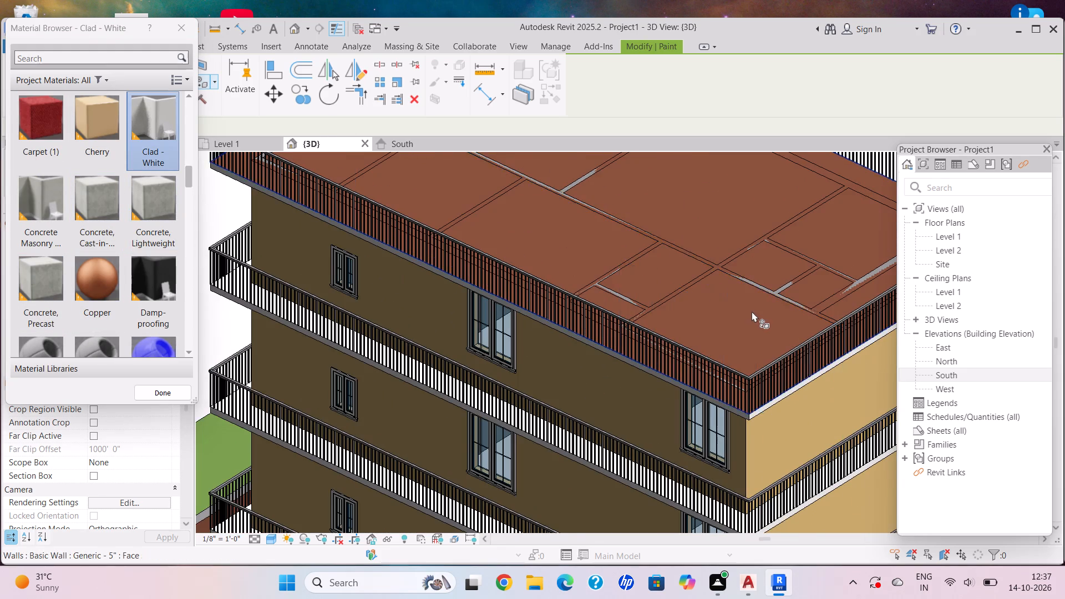
pyautogui.scroll(6, 752, 311)
pyautogui.click(723, 313)
pyautogui.scroll(-18, 620, 355)
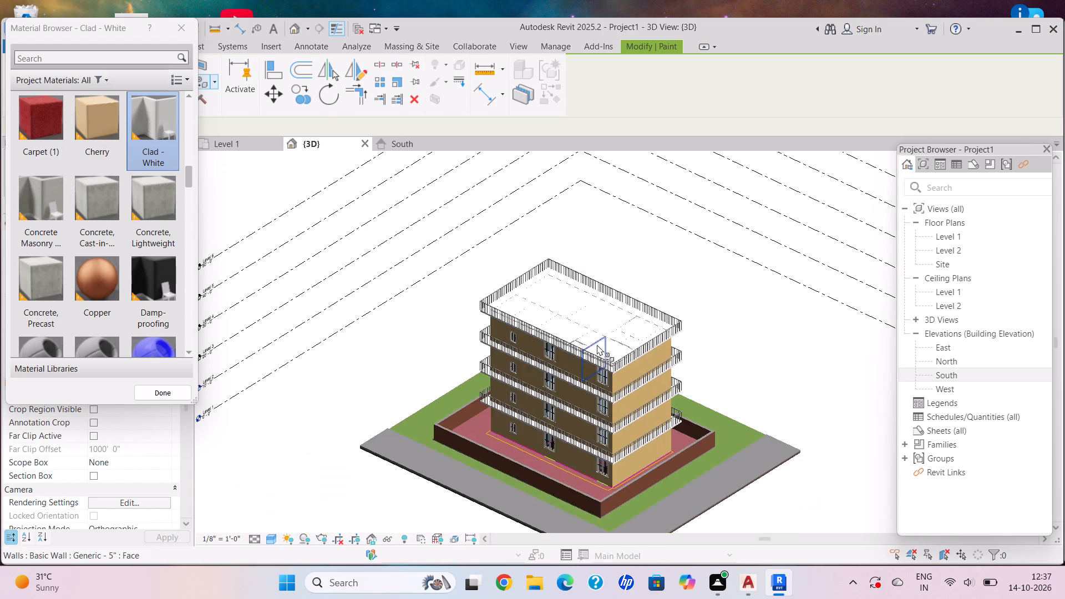
# Paint the top face of the rear boundary wall, opposite the gate side, with Clad - White.
pyautogui.moveTo(586, 336); pyautogui.dragTo(509, 255, button='middle')
pyautogui.scroll(4, 618, 404)
pyautogui.scroll(4, 519, 384)
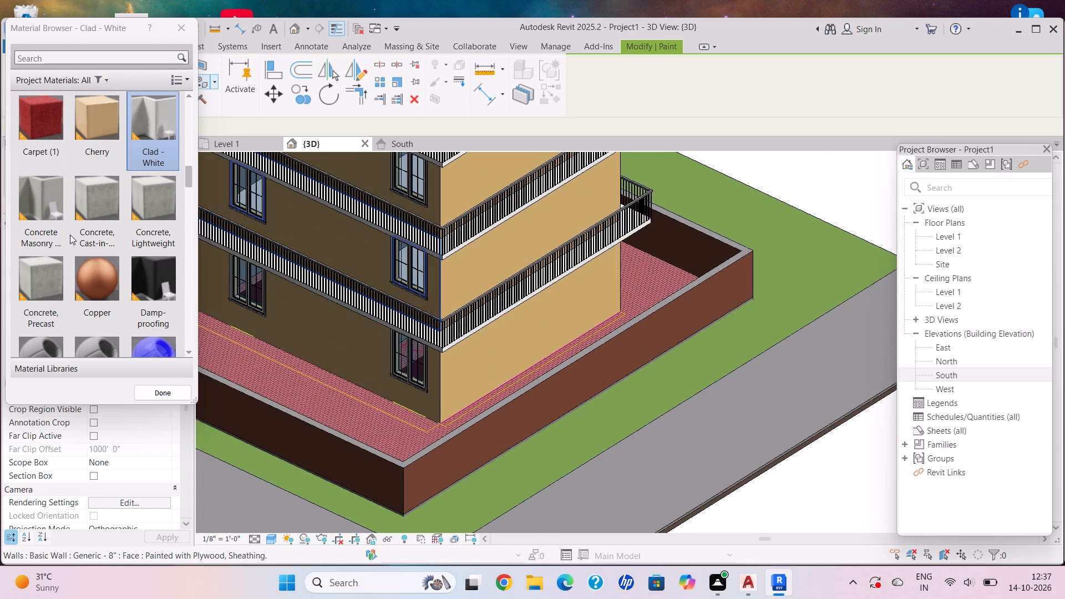
pyautogui.click(141, 116)
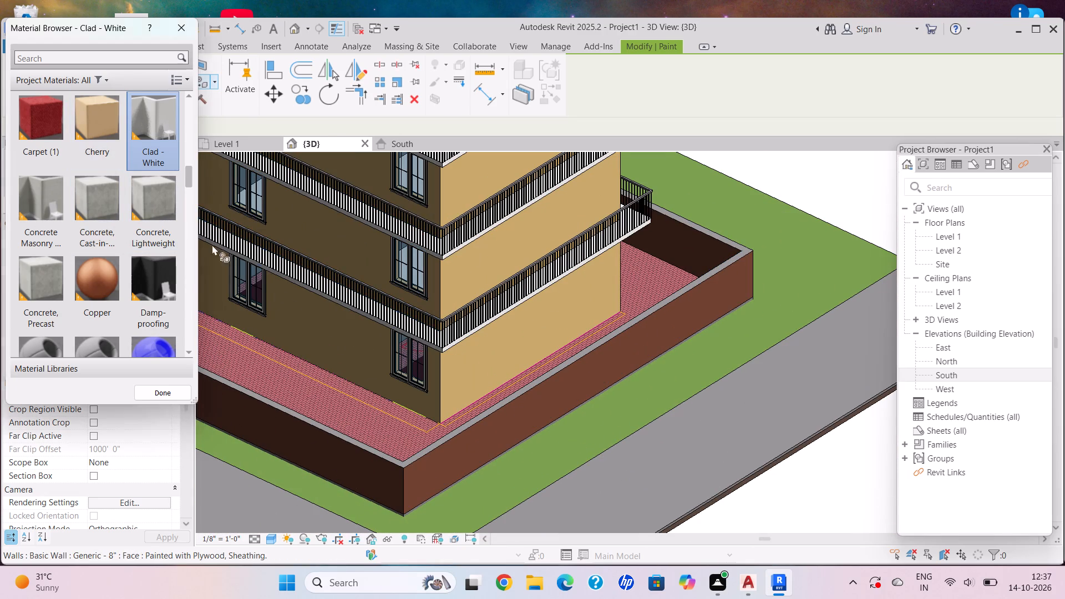
pyautogui.scroll(12, 443, 450)
pyautogui.click(435, 436)
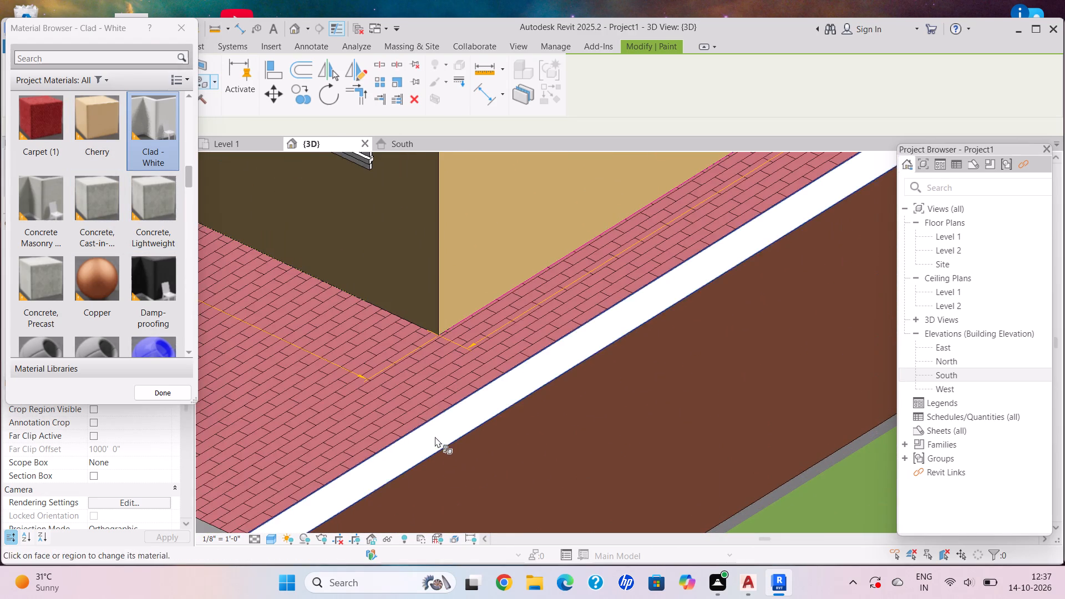
pyautogui.scroll(-7, 435, 433)
# Paint the top face of the boundary side wall along the road with Clad - White.
pyautogui.moveTo(426, 422); pyautogui.dragTo(626, 382, button='middle')
pyautogui.scroll(12, 497, 401)
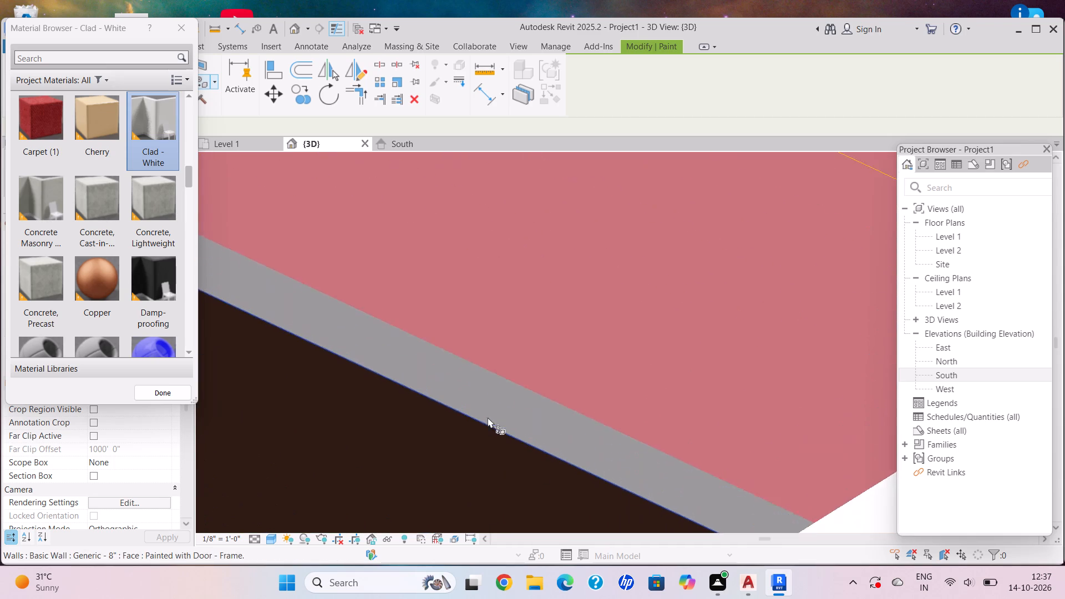
pyautogui.scroll(4, 488, 417)
pyautogui.click(490, 408)
pyautogui.scroll(-19, 492, 408)
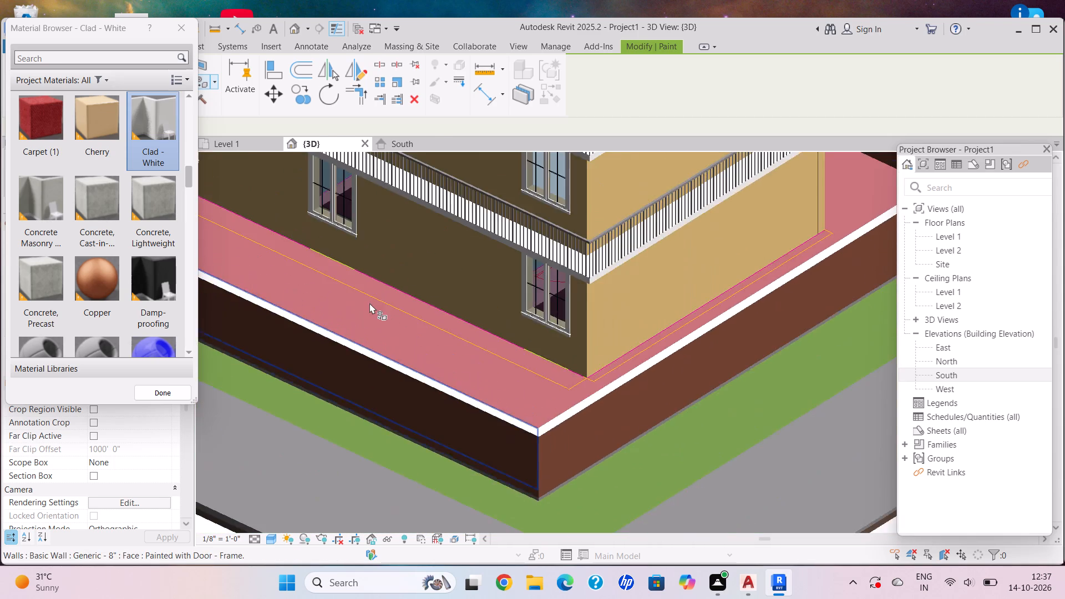
# Paint the top face of the long front boundary wall section with Clad - White.
pyautogui.moveTo(375, 312); pyautogui.dragTo(524, 457, button='middle')
pyautogui.scroll(-4, 337, 352)
pyautogui.moveTo(353, 353); pyautogui.dragTo(400, 366, button='middle')
pyautogui.moveTo(478, 385); pyautogui.dragTo(517, 396, button='middle')
pyautogui.scroll(3, 216, 280)
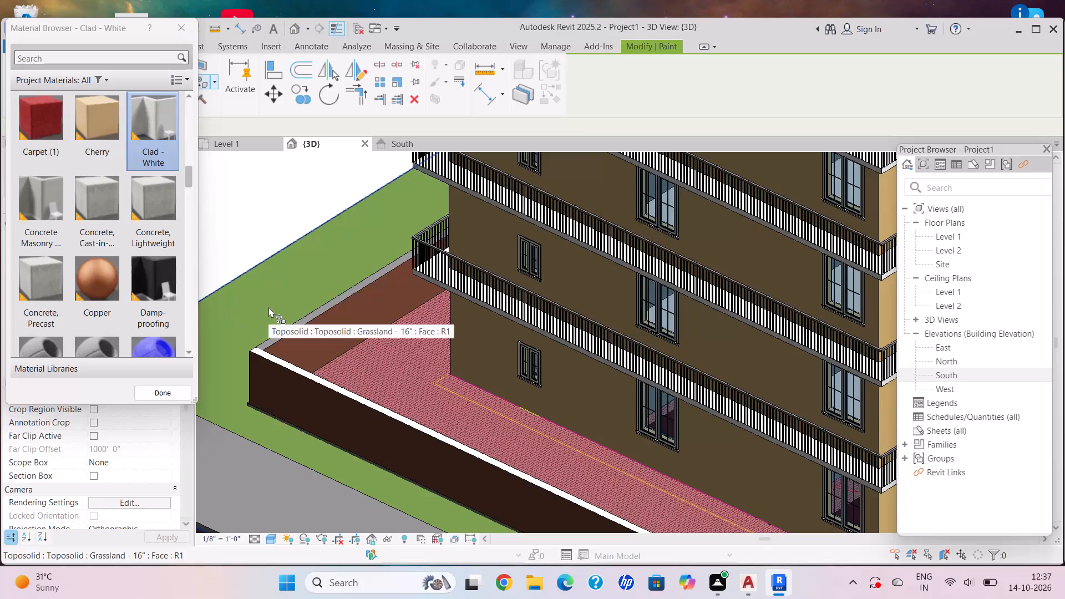
pyautogui.scroll(-1, 268, 307)
pyautogui.scroll(4, 290, 316)
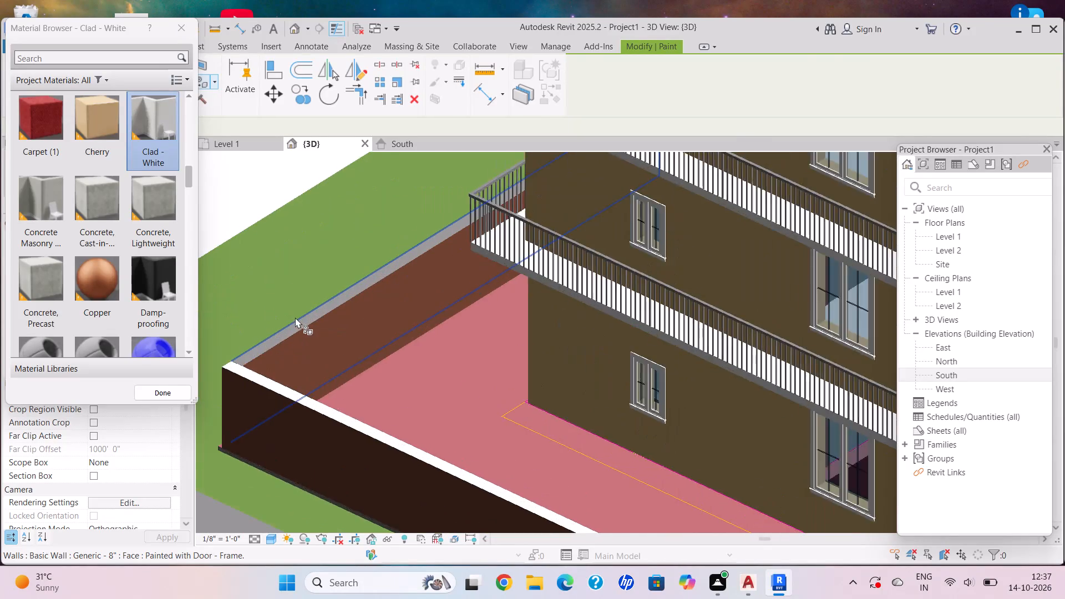
pyautogui.scroll(10, 295, 317)
pyautogui.click(302, 329)
pyautogui.scroll(-2, 302, 329)
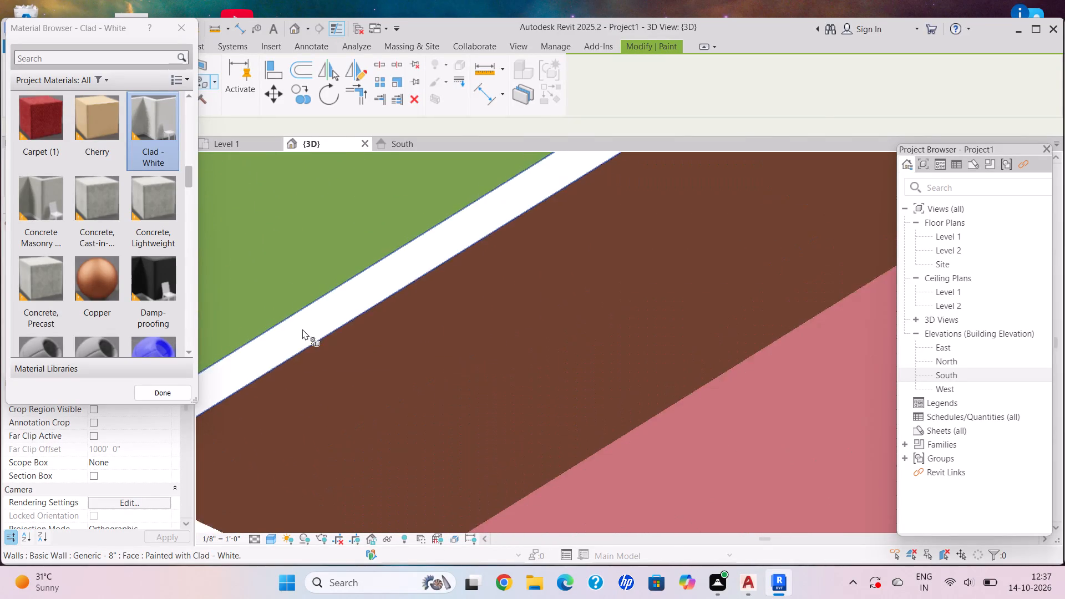
pyautogui.scroll(-12, 302, 329)
# Paint the top face of the boundary side wall nearest the gate, on the side without a road, with Clad - White.
pyautogui.moveTo(302, 329); pyautogui.dragTo(55, 328, button='middle')
pyautogui.scroll(-9, 290, 302)
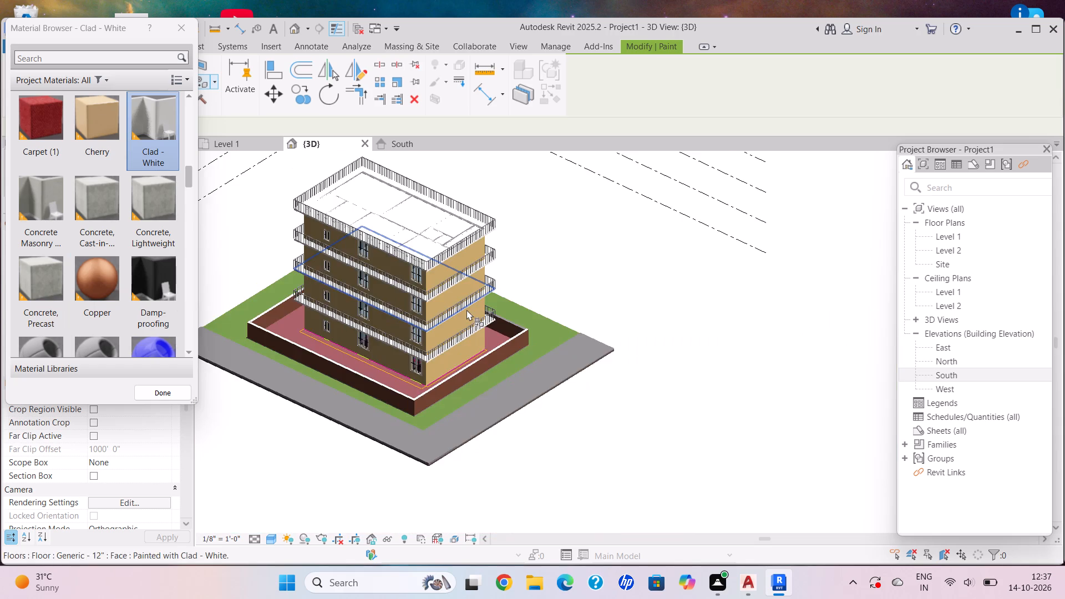
pyautogui.moveTo(466, 309); pyautogui.dragTo(442, 300, button='middle')
pyautogui.scroll(5, 464, 312)
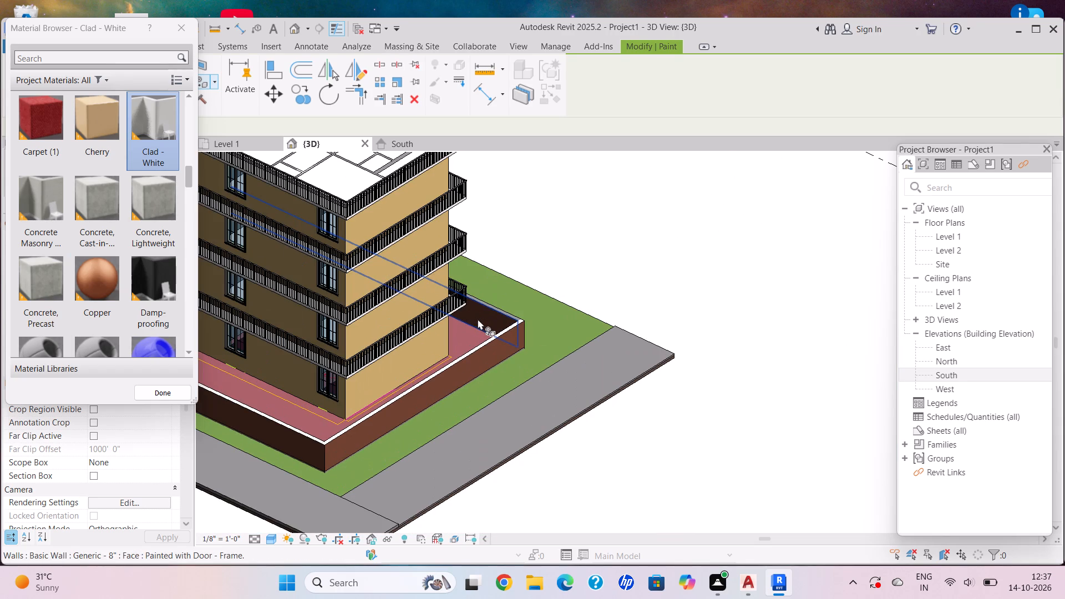
pyautogui.scroll(-9, 491, 319)
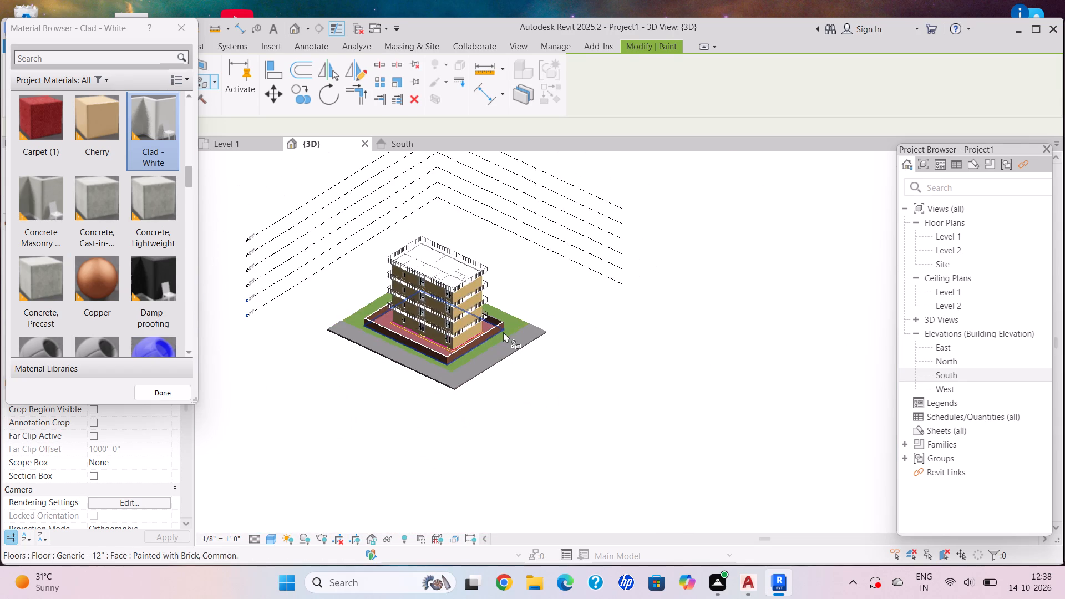
pyautogui.keyDown('shift'); pyautogui.moveTo(501, 332); pyautogui.dragTo(287, 347, button='middle'); pyautogui.keyUp('shift')
pyautogui.scroll(6, 665, 292)
pyautogui.scroll(4, 512, 334)
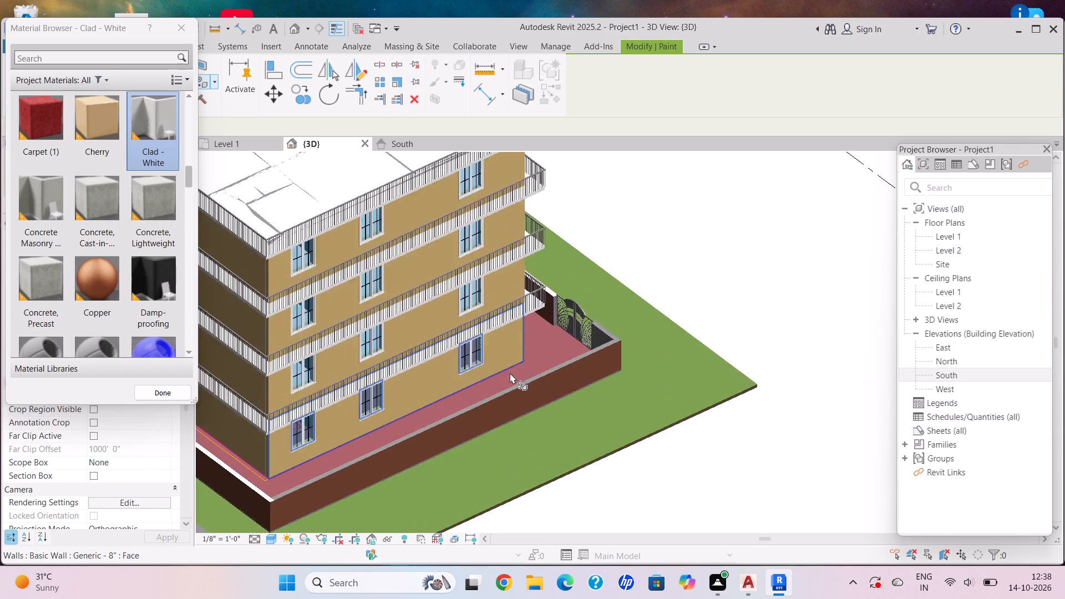
pyautogui.scroll(14, 510, 387)
pyautogui.click(471, 400)
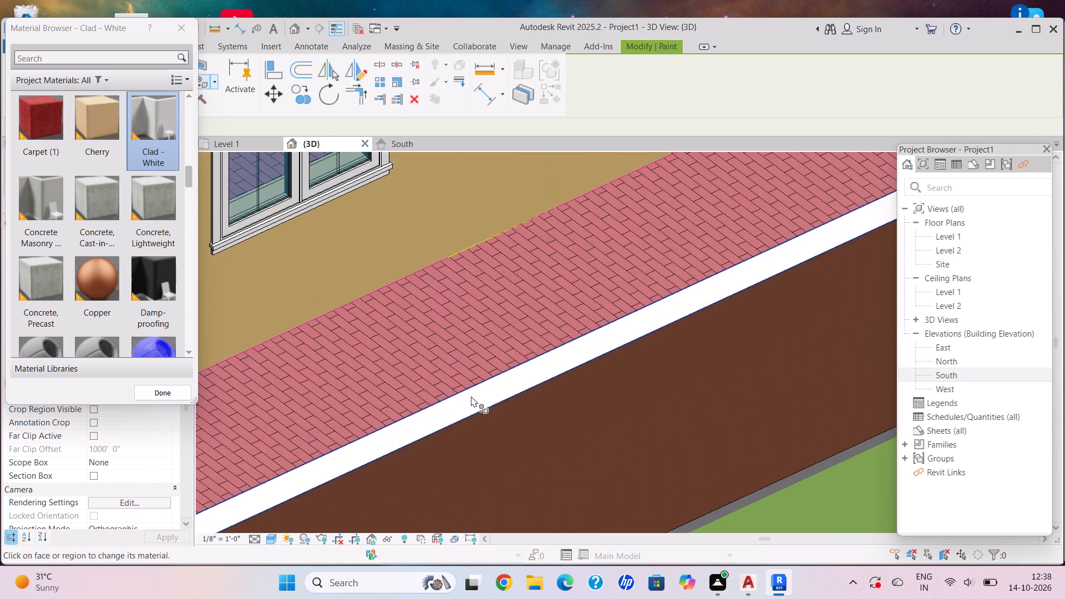
pyautogui.scroll(-12, 475, 367)
# Paint the top face of the short front boundary wall section beside the gate with Clad - White.
pyautogui.keyDown('shift'); pyautogui.moveTo(585, 377); pyautogui.dragTo(532, 383, button='middle'); pyautogui.keyUp('shift')
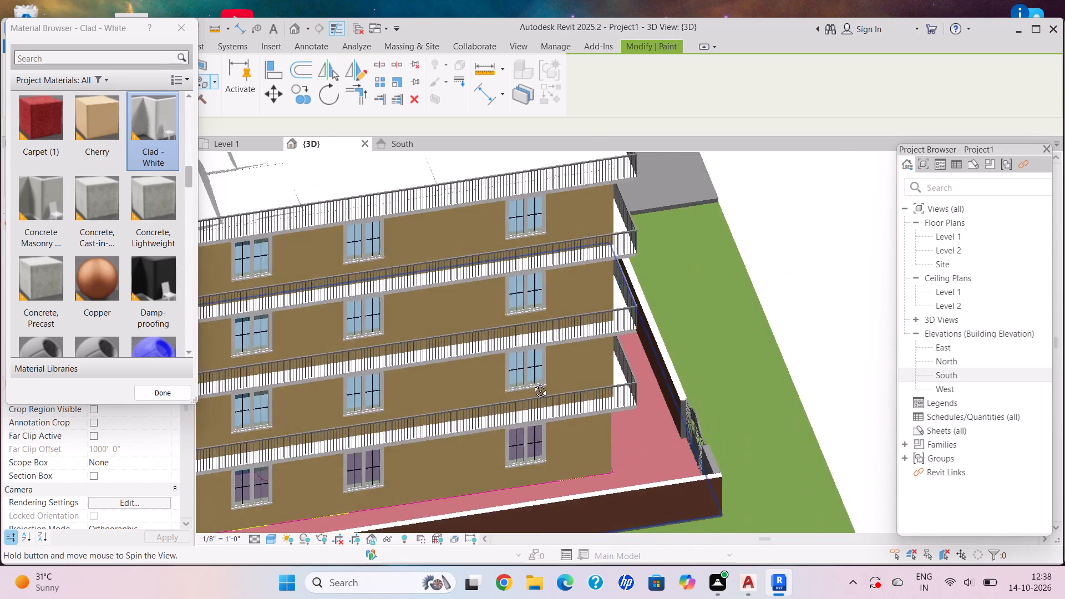
pyautogui.keyDown('shift'); pyautogui.moveTo(532, 383); pyautogui.dragTo(492, 370, button='middle'); pyautogui.keyUp('shift')
pyautogui.moveTo(622, 379); pyautogui.dragTo(399, 40, button='middle')
pyautogui.scroll(12, 487, 233)
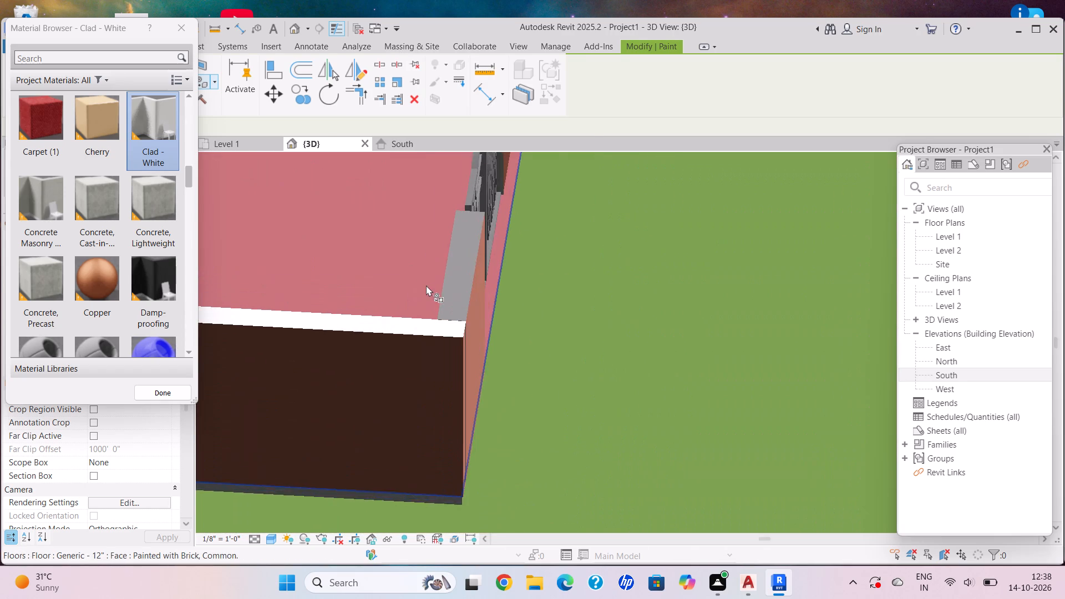
pyautogui.scroll(3, 426, 285)
pyautogui.click(474, 296)
pyautogui.scroll(-12, 481, 332)
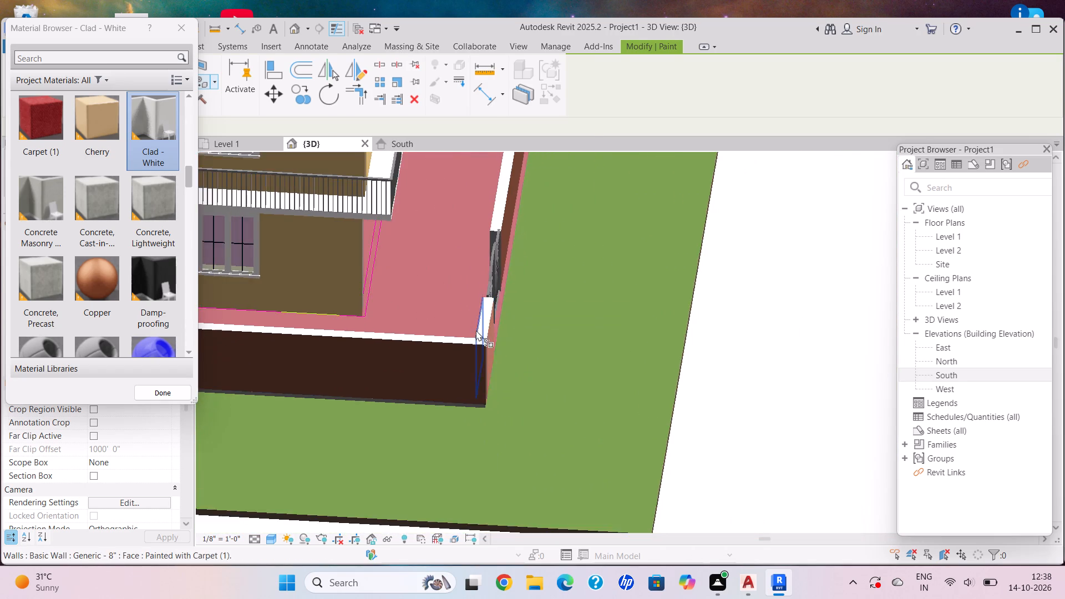
# Examine the painted boundary walls, the gate and the ground-floor entrance area from the front of the building.
pyautogui.moveTo(466, 327); pyautogui.dragTo(402, 291, button='middle')
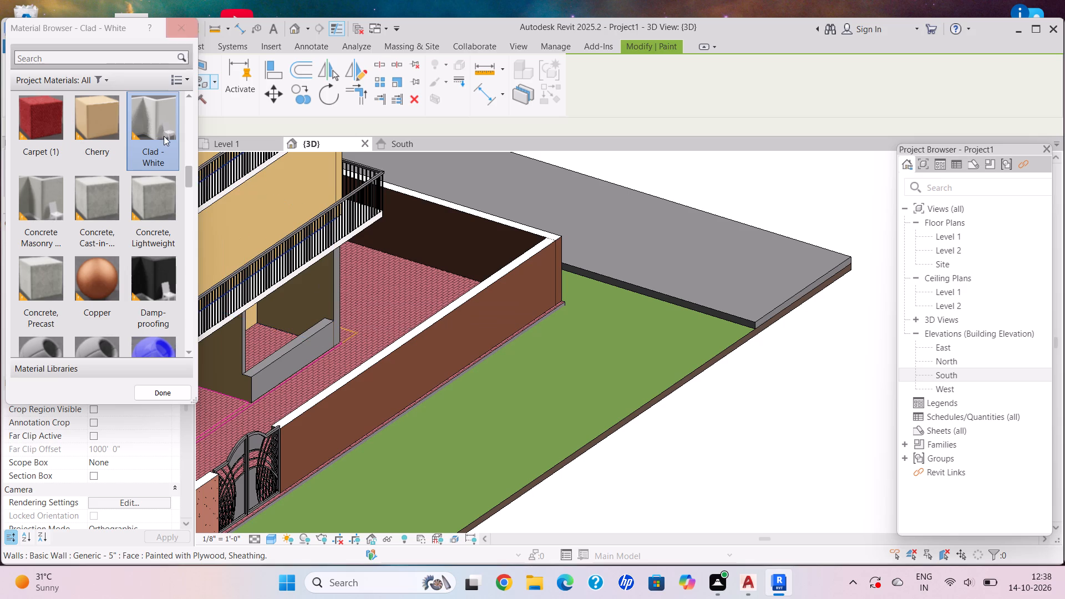
pyautogui.scroll(-11, 584, 366)
pyautogui.keyDown('shift'); pyautogui.moveTo(539, 361); pyautogui.dragTo(406, 328, button='middle'); pyautogui.keyUp('shift')
pyautogui.keyDown('shift'); pyautogui.middleClick(404, 328); pyautogui.keyUp('shift')
pyautogui.scroll(11, 330, 372)
pyautogui.scroll(-7, 450, 345)
pyautogui.moveTo(444, 341); pyautogui.dragTo(443, 340, button='middle')
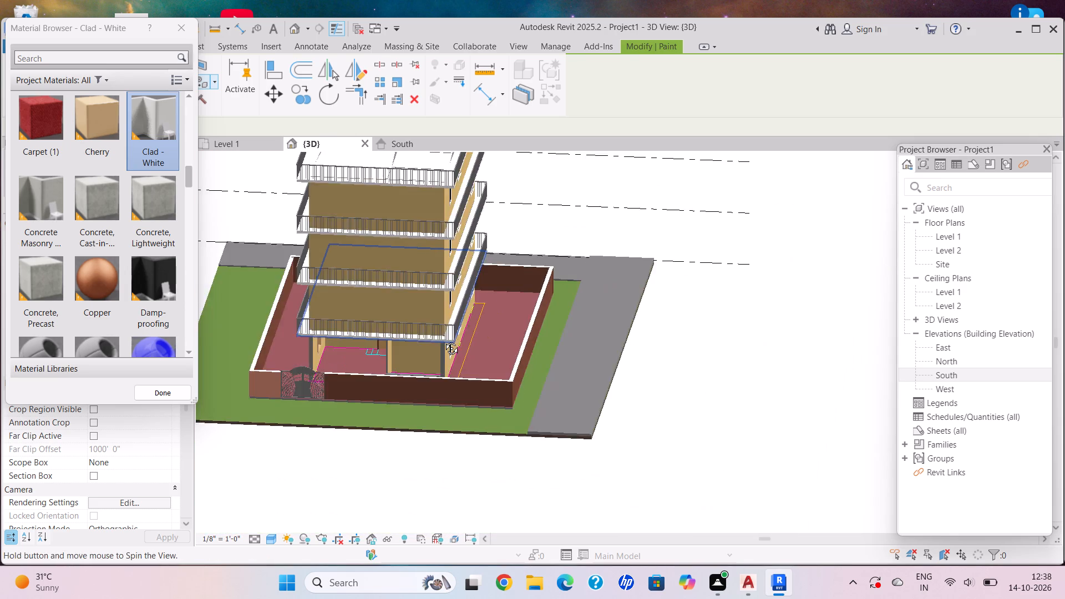
pyautogui.moveTo(443, 340); pyautogui.dragTo(475, 269, button='middle')
pyautogui.scroll(16, 372, 261)
pyautogui.scroll(-9, 464, 241)
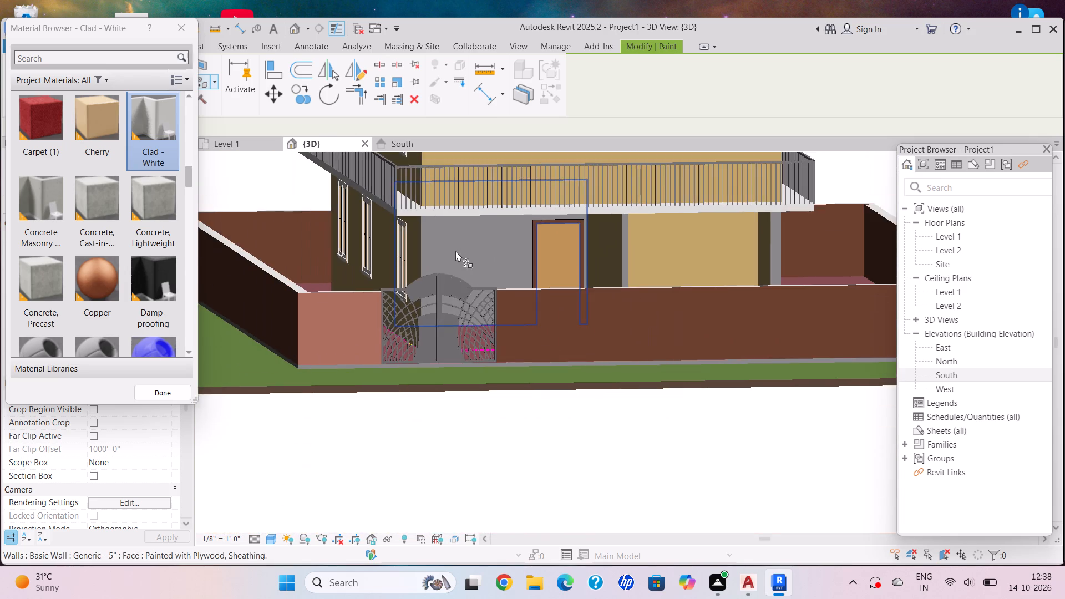
pyautogui.keyDown('shift'); pyautogui.moveTo(457, 258); pyautogui.dragTo(448, 319, button='middle'); pyautogui.keyUp('shift')
pyautogui.scroll(3, 557, 383)
pyautogui.moveTo(565, 368); pyautogui.dragTo(527, 186, button='middle')
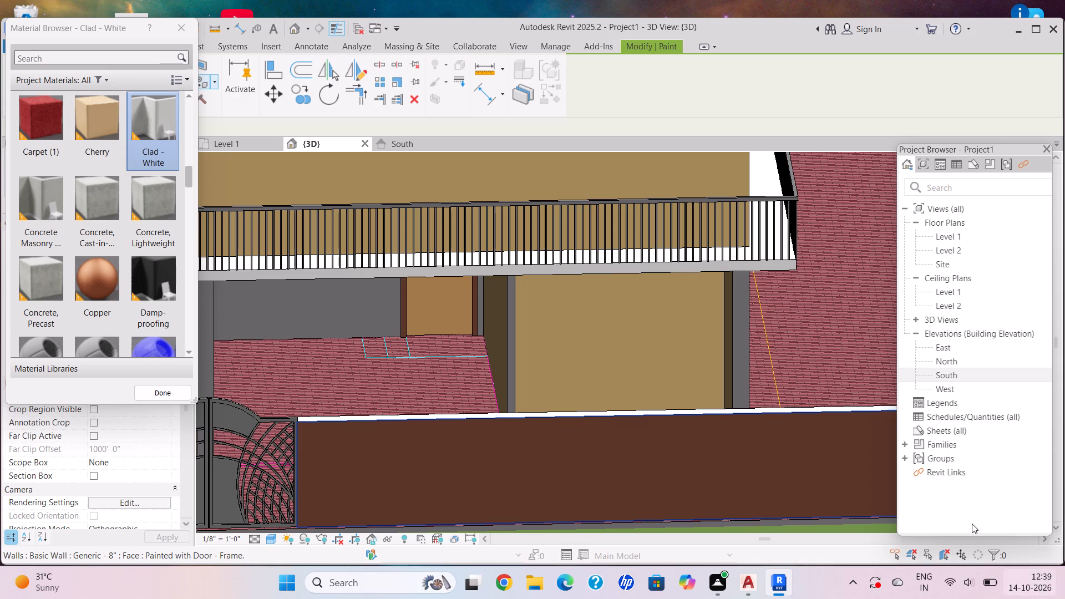
# Paint the floor slab's edge below the front boundary wall with Clad - White.
pyautogui.scroll(-6, 558, 405)
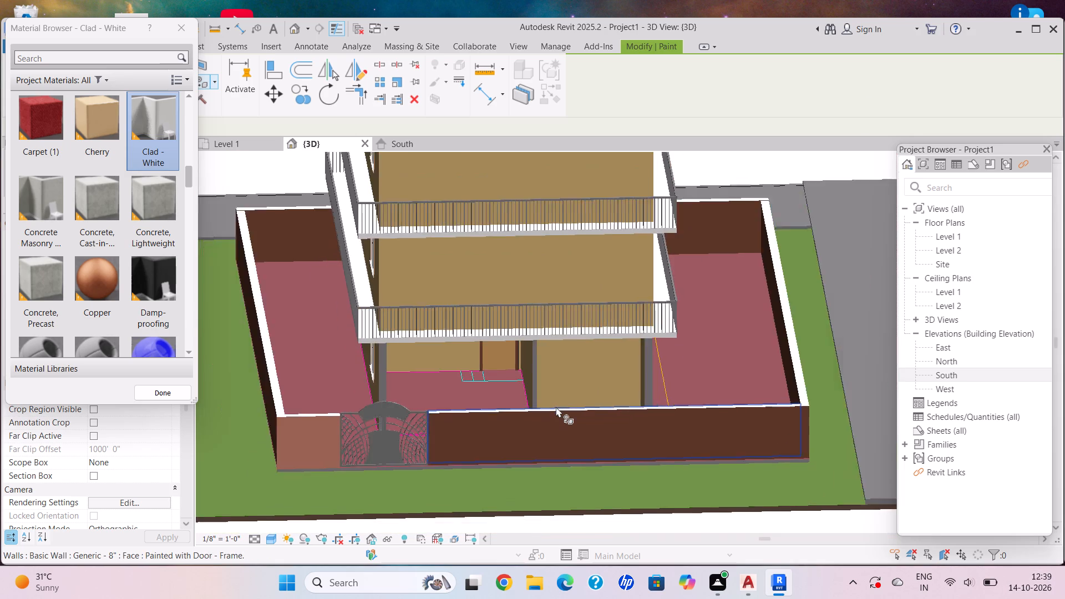
pyautogui.moveTo(556, 407); pyautogui.dragTo(555, 393, button='middle')
pyautogui.scroll(5, 447, 433)
pyautogui.scroll(6, 505, 471)
pyautogui.scroll(5, 571, 445)
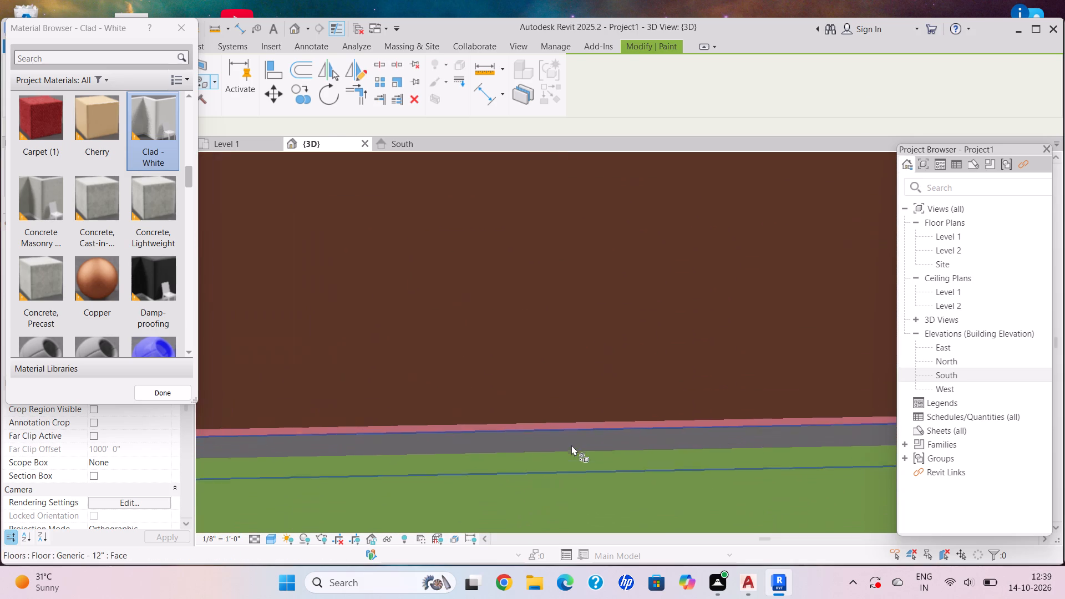
pyautogui.scroll(3, 571, 445)
pyautogui.click(566, 441)
pyautogui.scroll(-15, 561, 439)
# Paint the floor slab's edge below the boundary side wall without a road with Clad - White.
pyautogui.moveTo(499, 413); pyautogui.dragTo(510, 369, button='middle')
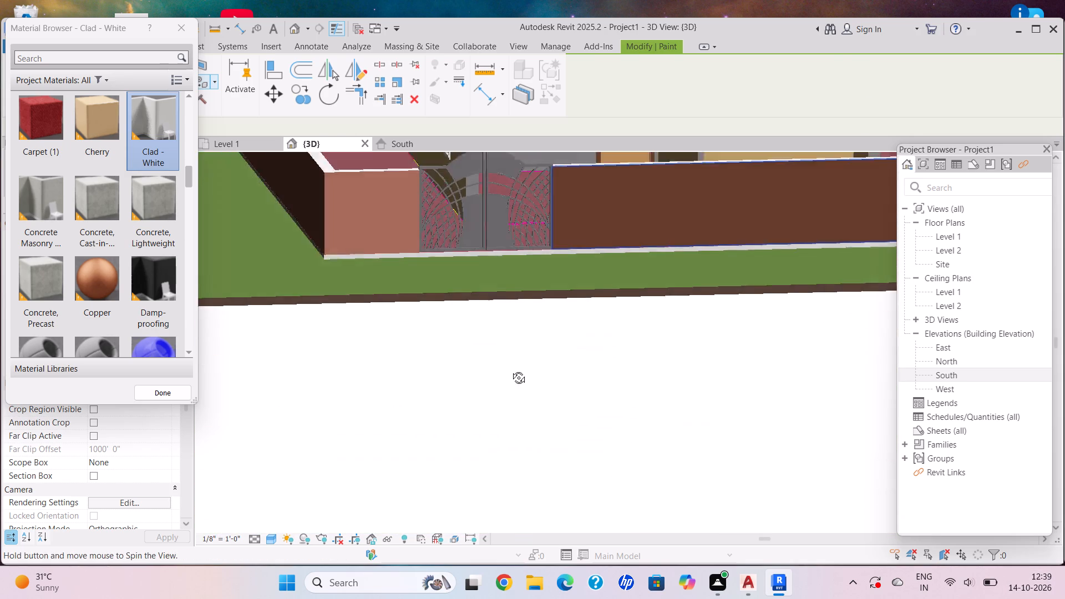
pyautogui.moveTo(510, 369); pyautogui.dragTo(596, 414, button='middle')
pyautogui.scroll(5, 782, 298)
pyautogui.moveTo(787, 285); pyautogui.dragTo(618, 404, button='middle')
pyautogui.middleClick(616, 405)
pyautogui.scroll(6, 790, 351)
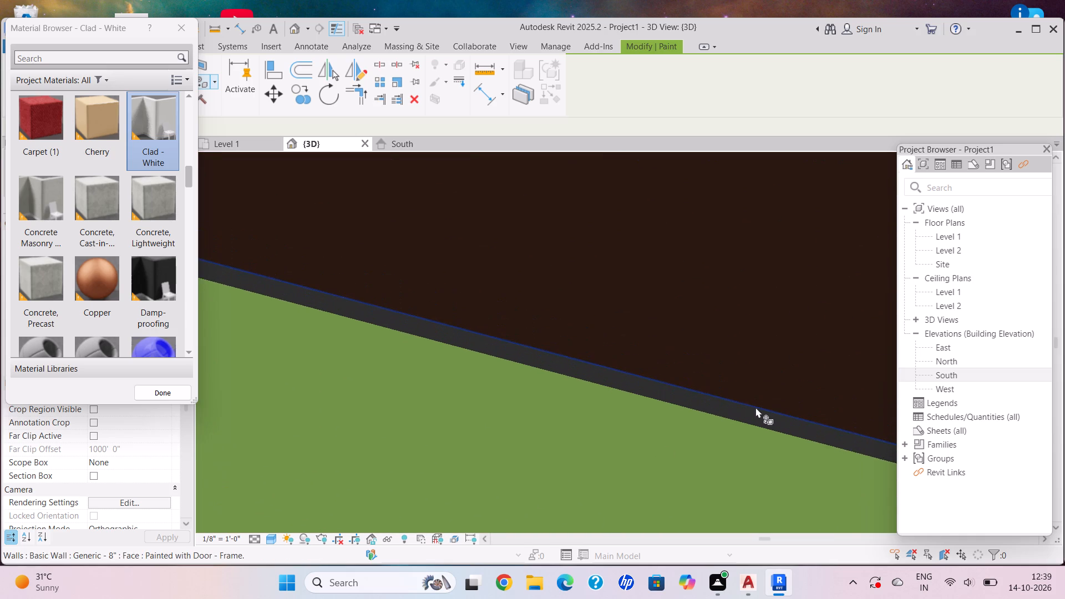
pyautogui.scroll(9, 755, 407)
pyautogui.click(724, 434)
pyautogui.scroll(-19, 684, 419)
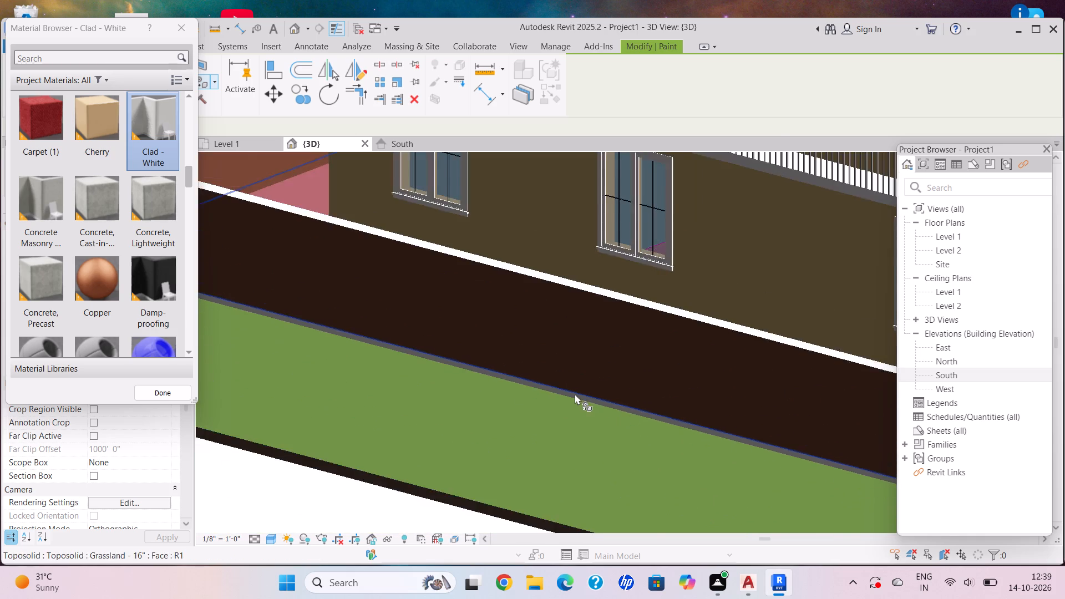
# Paint the floor slab's edge below the rear boundary wall with Clad - White.
pyautogui.scroll(-13, 575, 394)
pyautogui.moveTo(548, 369); pyautogui.dragTo(731, 373, button='middle')
pyautogui.keyDown('shift'); pyautogui.scroll(1, 547, 337); pyautogui.keyUp('shift')
pyautogui.scroll(3, 551, 361)
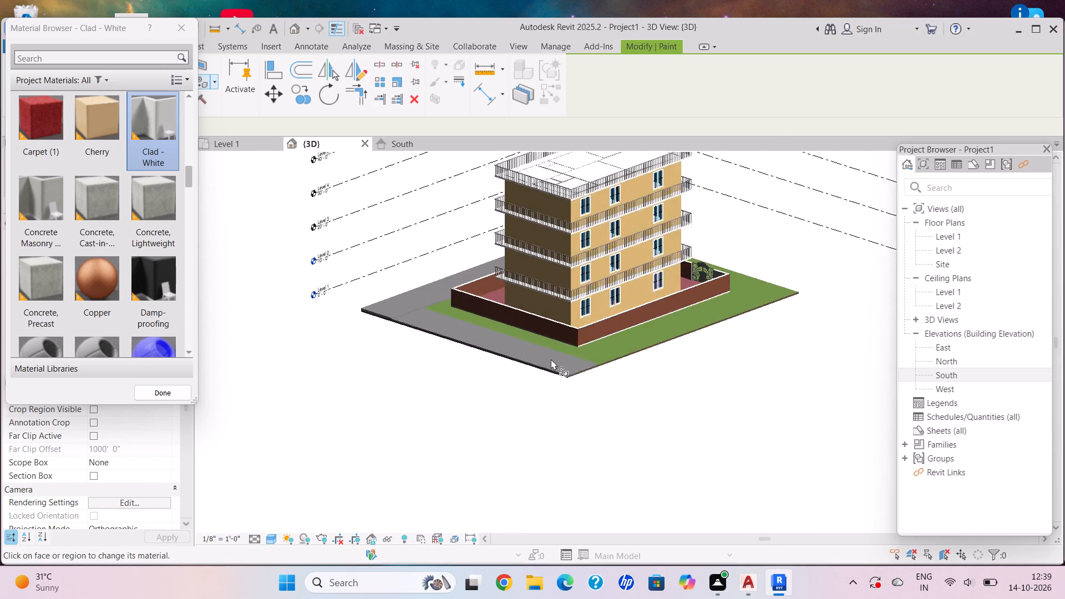
pyautogui.scroll(20, 551, 359)
pyautogui.scroll(7, 551, 359)
pyautogui.click(741, 398)
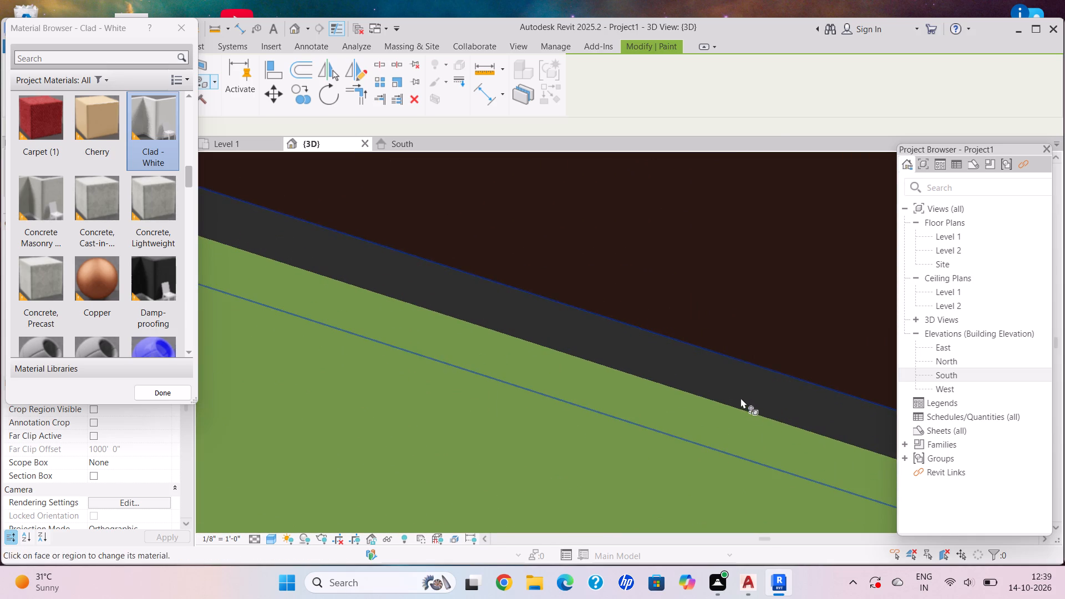
pyautogui.scroll(-20, 671, 404)
pyautogui.keyDown('shift'); pyautogui.moveTo(617, 362); pyautogui.dragTo(645, 347, button='middle'); pyautogui.keyUp('shift')
pyautogui.scroll(1, 647, 347)
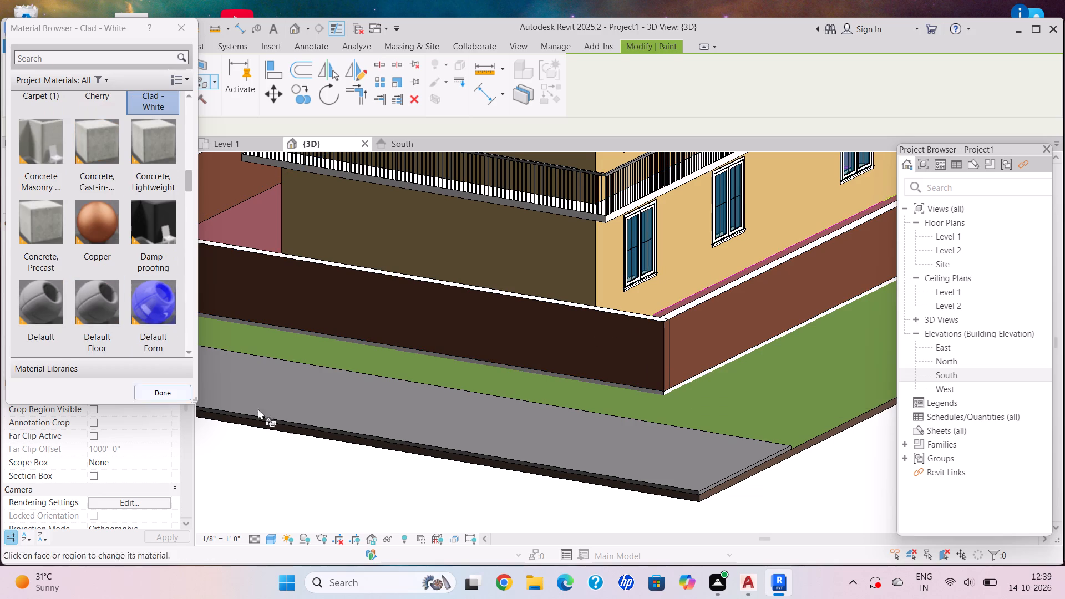
# Paint the floor slab's edge below the boundary side wall facing the road with Clad - White.
pyautogui.scroll(-3, 340, 314)
pyautogui.keyDown('shift'); pyautogui.moveTo(361, 300); pyautogui.dragTo(377, 304, button='middle'); pyautogui.keyUp('shift')
pyautogui.keyDown('shift'); pyautogui.moveTo(423, 316); pyautogui.dragTo(527, 314, button='middle'); pyautogui.keyUp('shift')
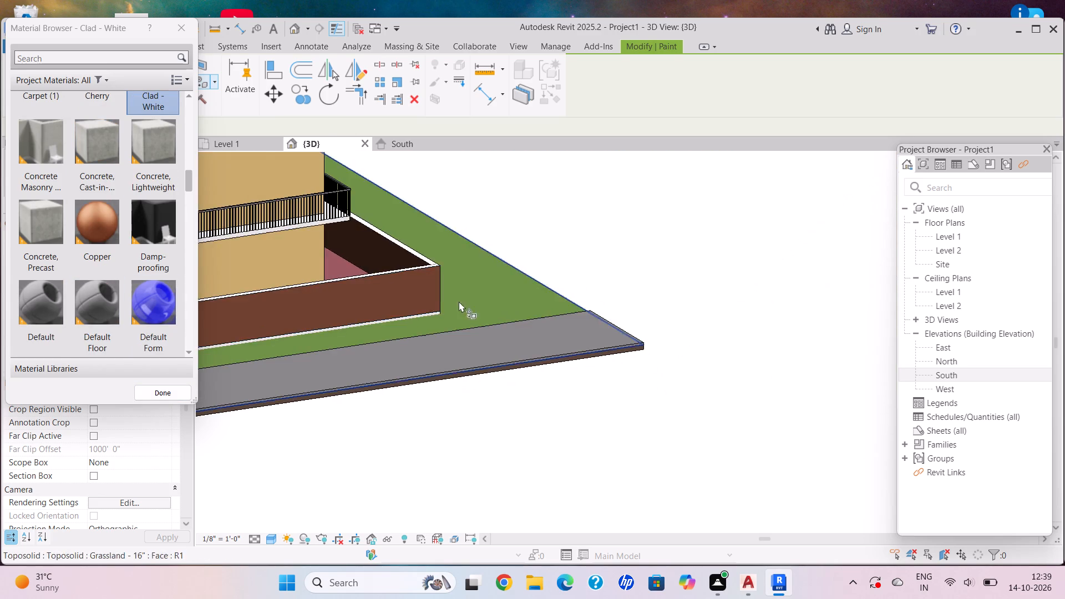
pyautogui.moveTo(416, 300); pyautogui.dragTo(716, 317, button='middle')
pyautogui.keyDown('shift'); pyautogui.moveTo(534, 343); pyautogui.dragTo(704, 369, button='middle'); pyautogui.keyUp('shift')
pyautogui.moveTo(620, 388); pyautogui.dragTo(633, 285, button='middle')
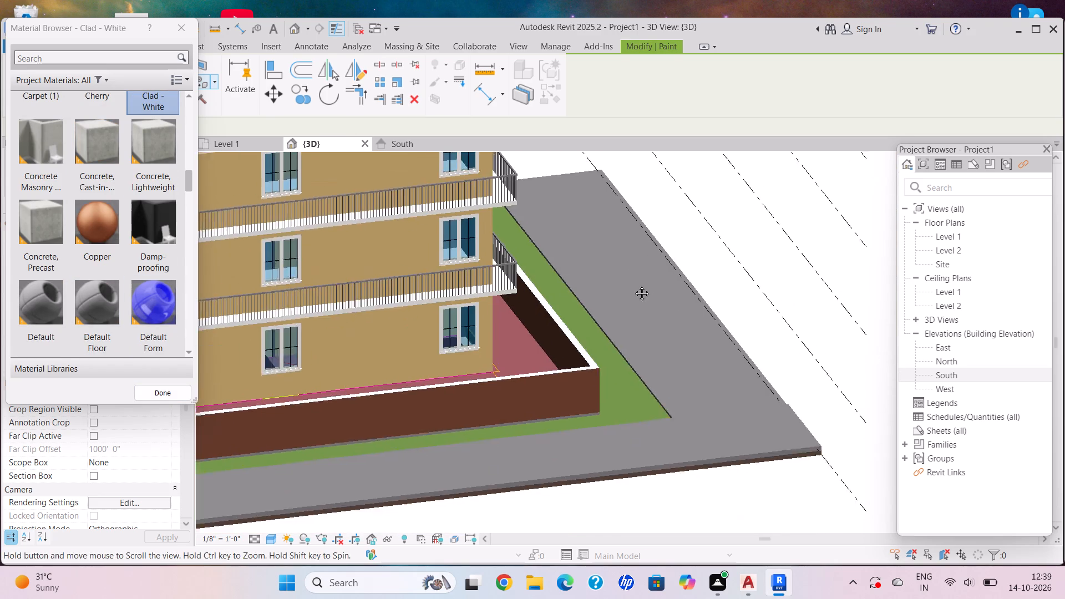
pyautogui.moveTo(633, 285); pyautogui.dragTo(646, 274, button='middle')
pyautogui.keyDown('shift'); pyautogui.moveTo(488, 407); pyautogui.dragTo(488, 357, button='middle'); pyautogui.keyUp('shift')
pyautogui.scroll(17, 527, 347)
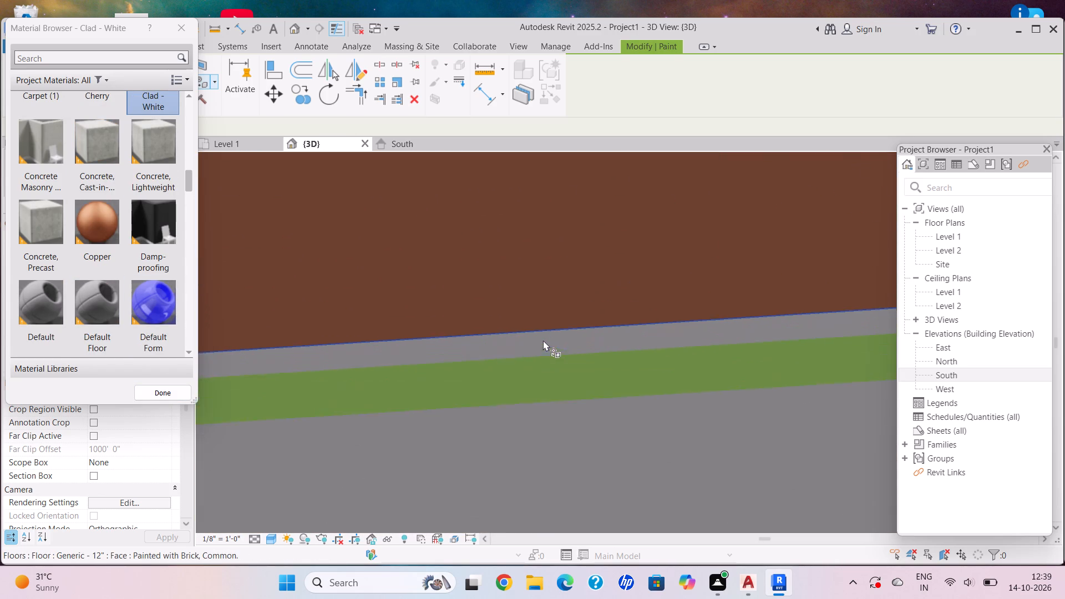
pyautogui.click(552, 353)
pyautogui.scroll(-8, 578, 346)
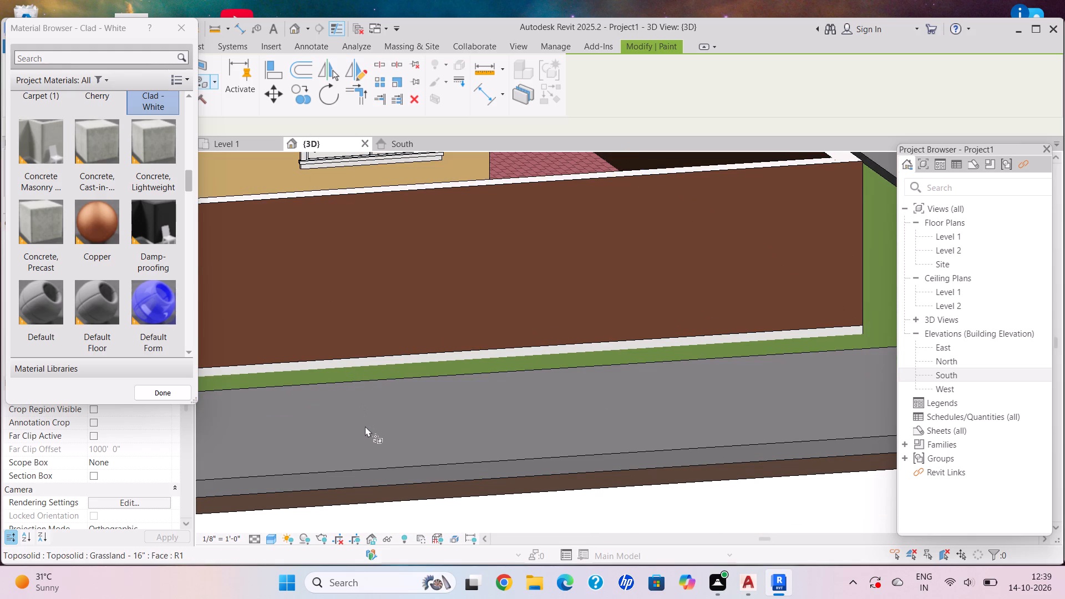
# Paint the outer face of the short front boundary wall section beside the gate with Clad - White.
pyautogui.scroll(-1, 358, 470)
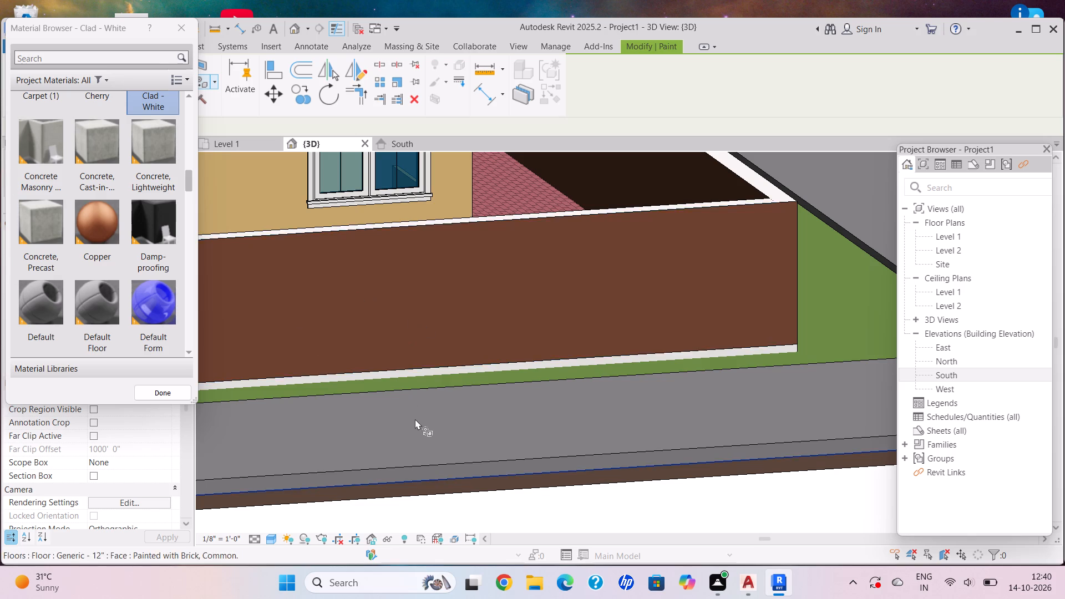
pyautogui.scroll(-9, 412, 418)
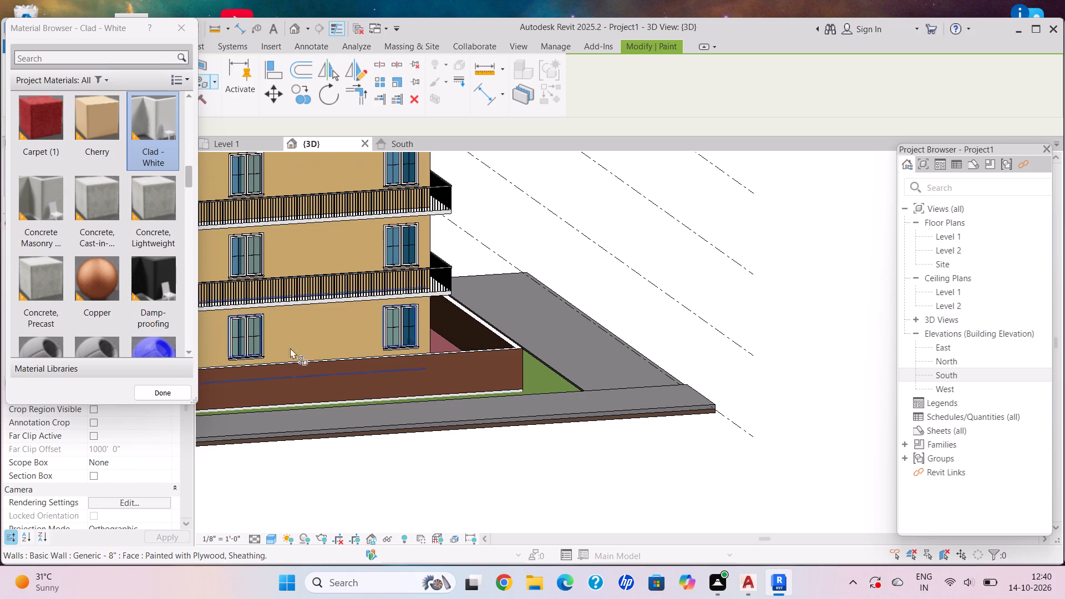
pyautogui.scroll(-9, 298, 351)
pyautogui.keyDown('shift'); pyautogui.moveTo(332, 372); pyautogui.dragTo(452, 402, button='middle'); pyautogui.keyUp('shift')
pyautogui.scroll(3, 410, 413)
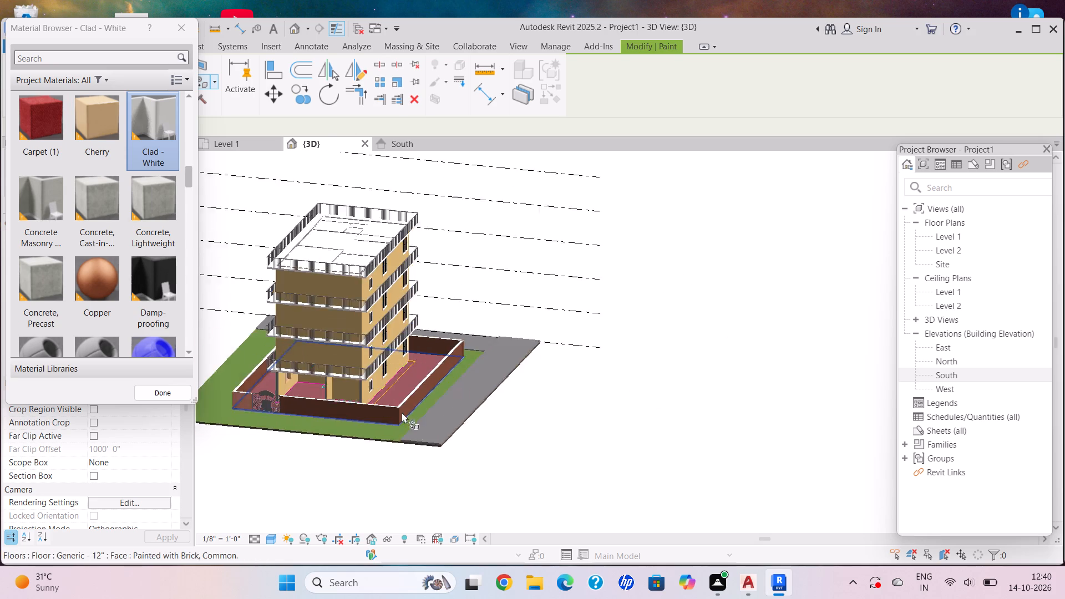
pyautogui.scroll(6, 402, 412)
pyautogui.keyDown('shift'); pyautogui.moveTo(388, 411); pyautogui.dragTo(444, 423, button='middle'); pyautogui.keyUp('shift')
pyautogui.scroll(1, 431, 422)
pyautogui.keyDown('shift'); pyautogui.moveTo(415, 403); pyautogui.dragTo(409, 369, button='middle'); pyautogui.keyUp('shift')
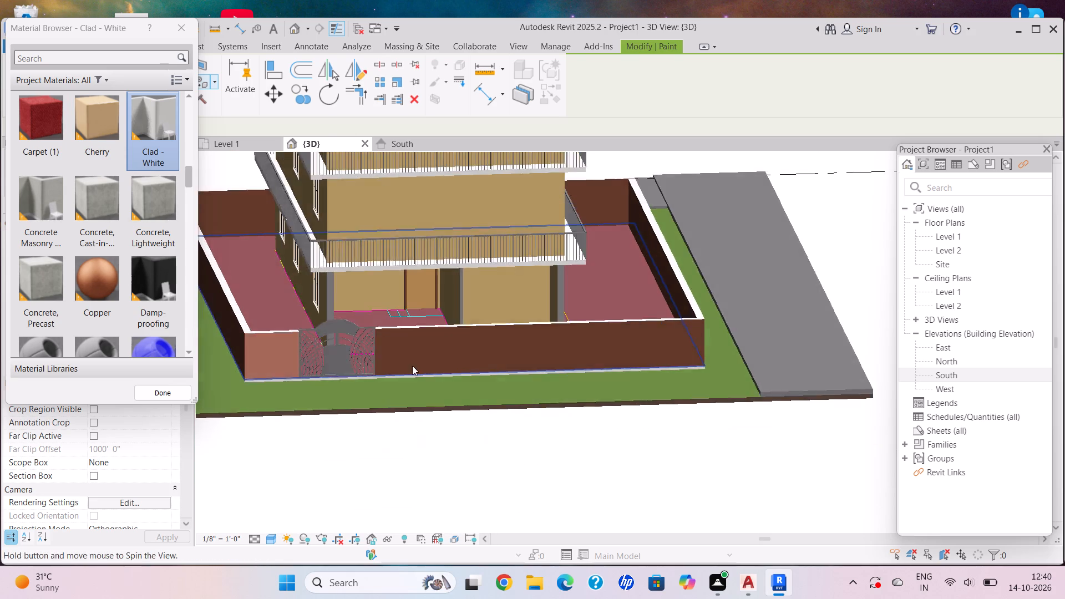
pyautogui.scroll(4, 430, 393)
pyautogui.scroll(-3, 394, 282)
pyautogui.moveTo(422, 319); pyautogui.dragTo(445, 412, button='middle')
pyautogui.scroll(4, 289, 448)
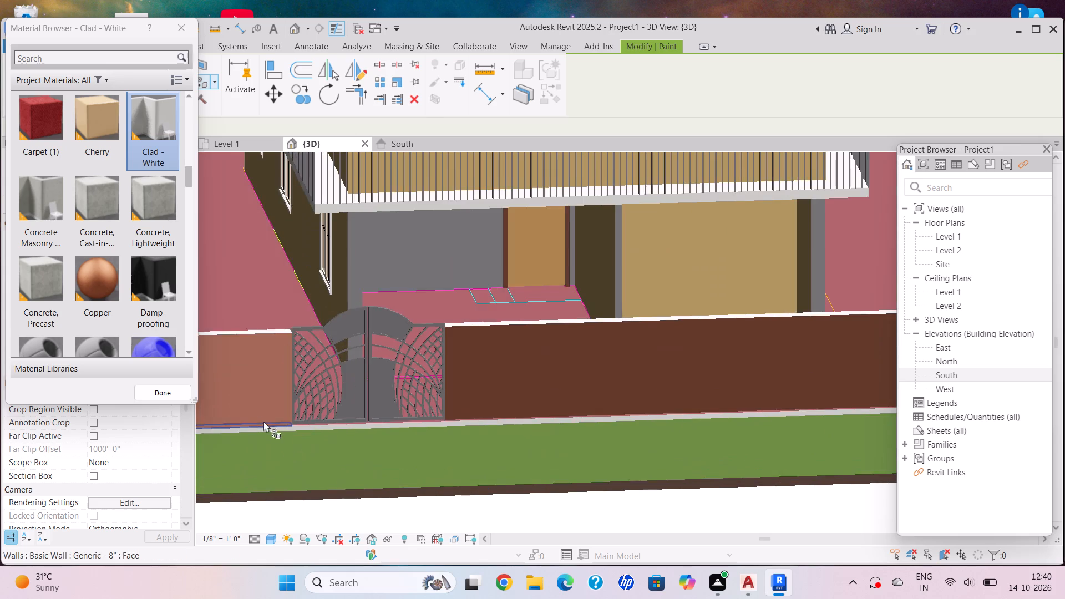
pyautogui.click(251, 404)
# Repaint the outer face of the short front boundary wall section beside the gate with Door - Frame.
pyautogui.scroll(-3, 263, 407)
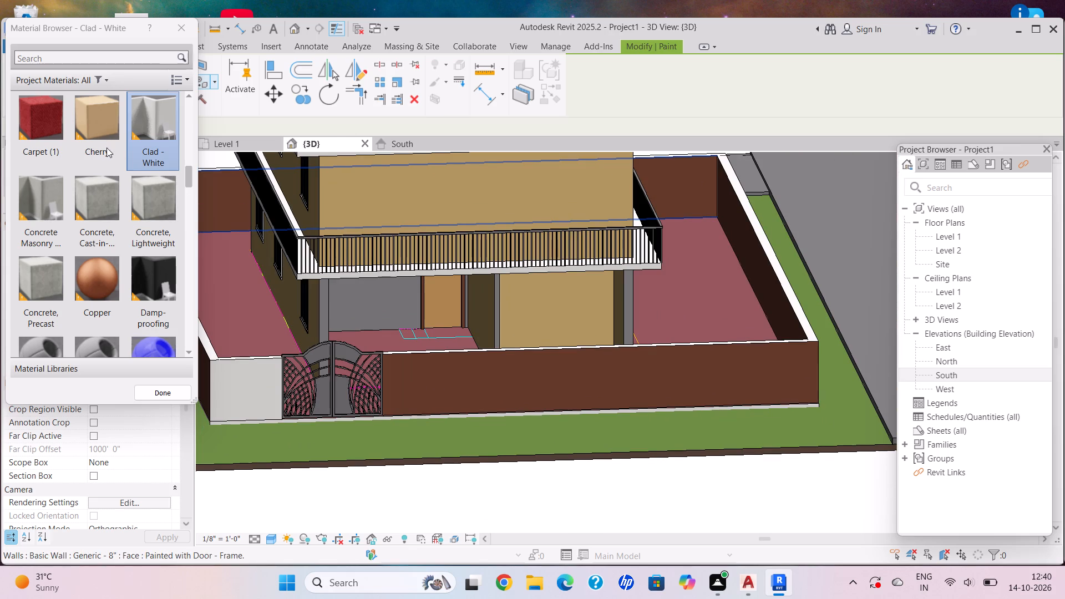
pyautogui.scroll(3, 106, 148)
pyautogui.scroll(-5, 109, 232)
pyautogui.scroll(1, 110, 241)
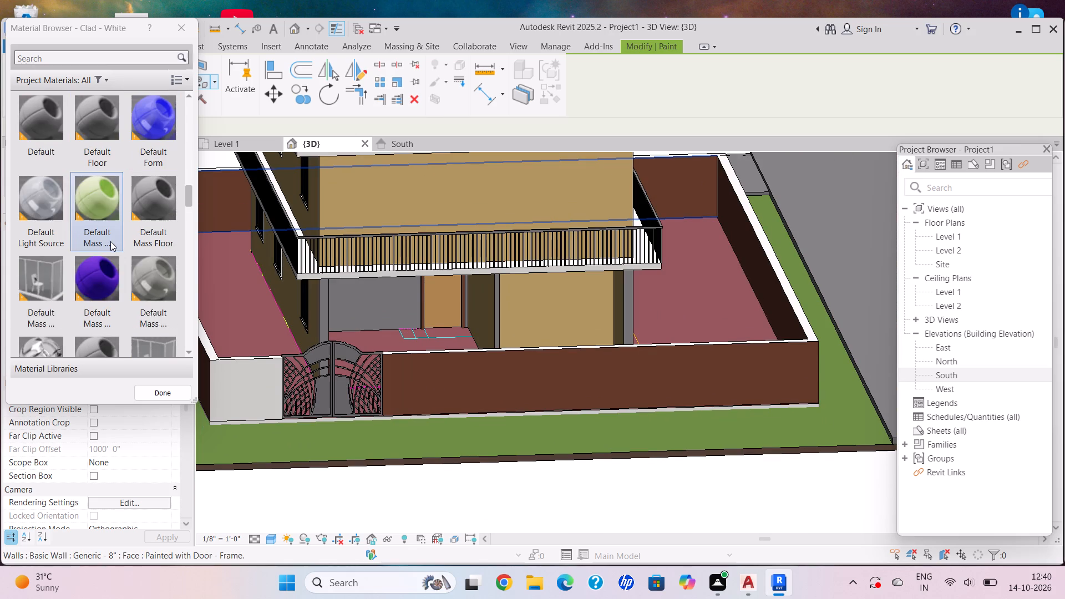
pyautogui.scroll(-1, 110, 241)
pyautogui.click(33, 285)
pyautogui.scroll(4, 191, 389)
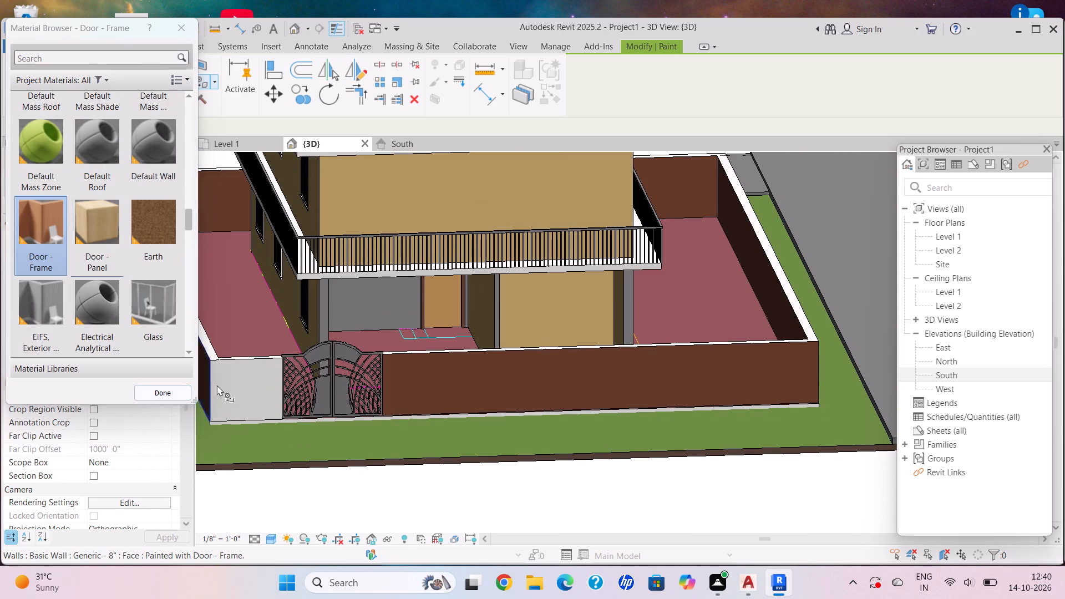
pyautogui.scroll(5, 246, 394)
pyautogui.click(246, 394)
pyautogui.scroll(-9, 253, 394)
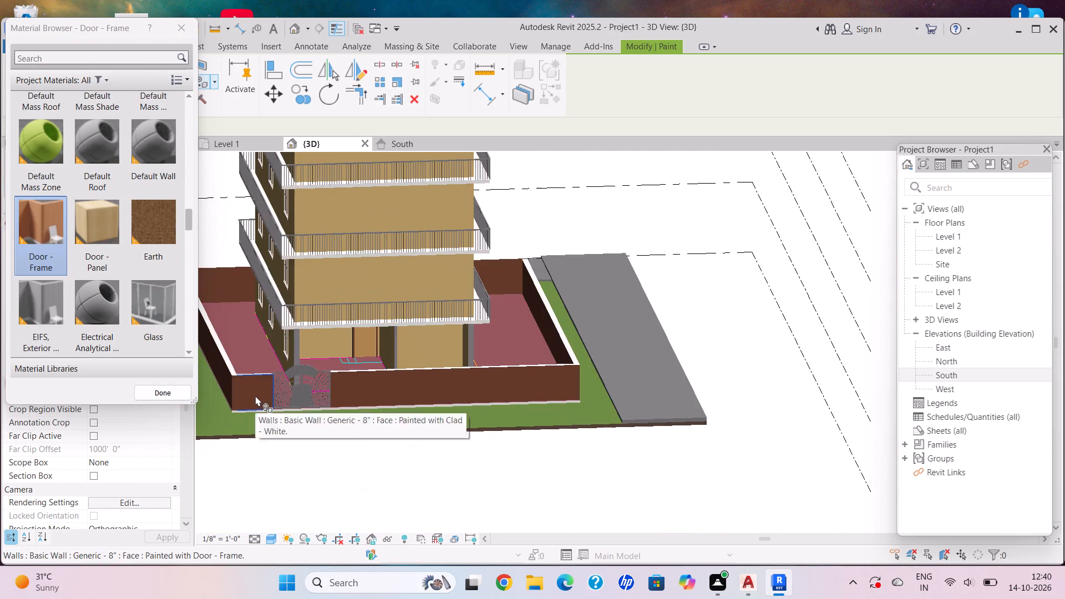
pyautogui.moveTo(261, 398); pyautogui.dragTo(380, 432, button='middle')
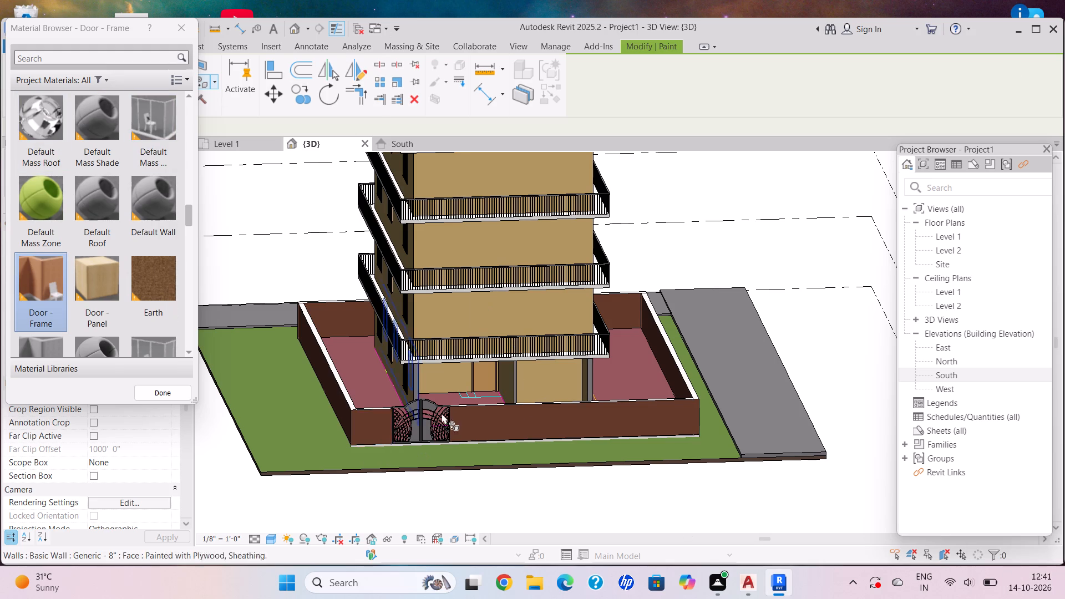
# Examine the gate and the painted boundary walls from the front of the building, and end the Paint command.
pyautogui.scroll(8, 442, 413)
pyautogui.scroll(6, 397, 479)
pyautogui.scroll(-1, 392, 495)
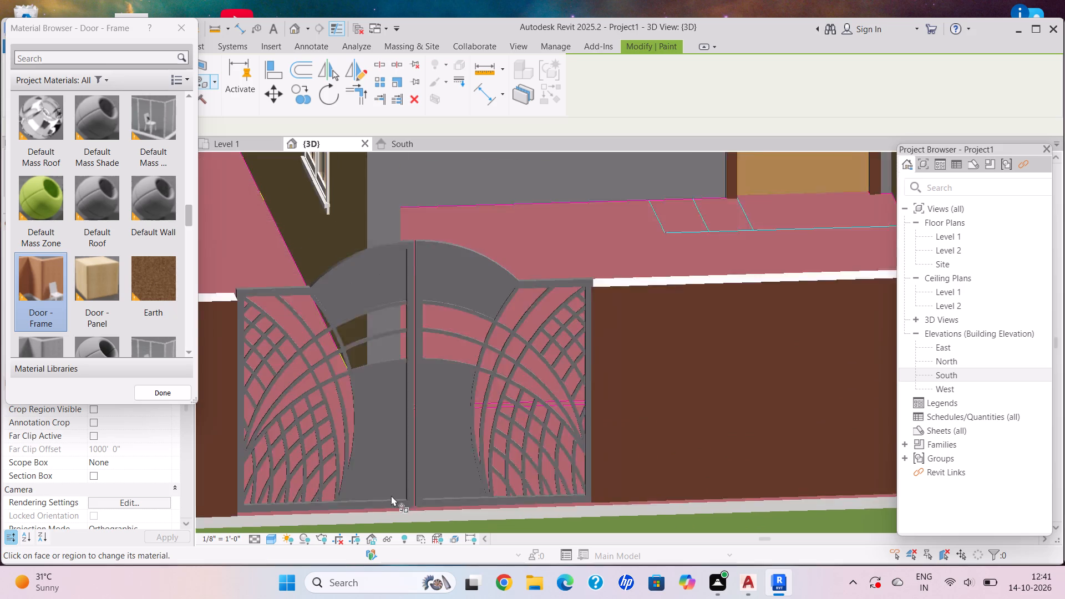
pyautogui.scroll(-2, 391, 495)
pyautogui.middleClick(378, 501)
pyautogui.middleClick(378, 501)
pyautogui.middleClick(378, 501)
pyautogui.scroll(-3, 372, 489)
pyautogui.scroll(11, 530, 400)
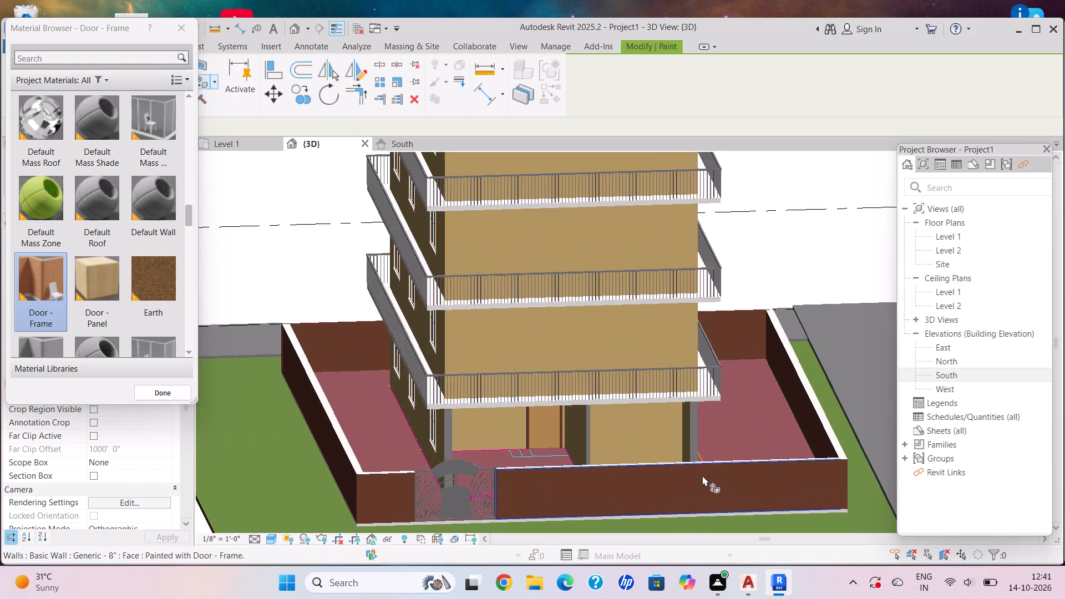
pyautogui.moveTo(695, 475); pyautogui.dragTo(652, 459, button='middle')
pyautogui.scroll(-3, 638, 439)
pyautogui.moveTo(622, 437); pyautogui.dragTo(603, 427, button='middle')
pyautogui.scroll(-1, 581, 345)
pyautogui.moveTo(581, 344); pyautogui.dragTo(597, 378, button='middle')
pyautogui.scroll(-1, 604, 398)
pyautogui.scroll(1, 645, 439)
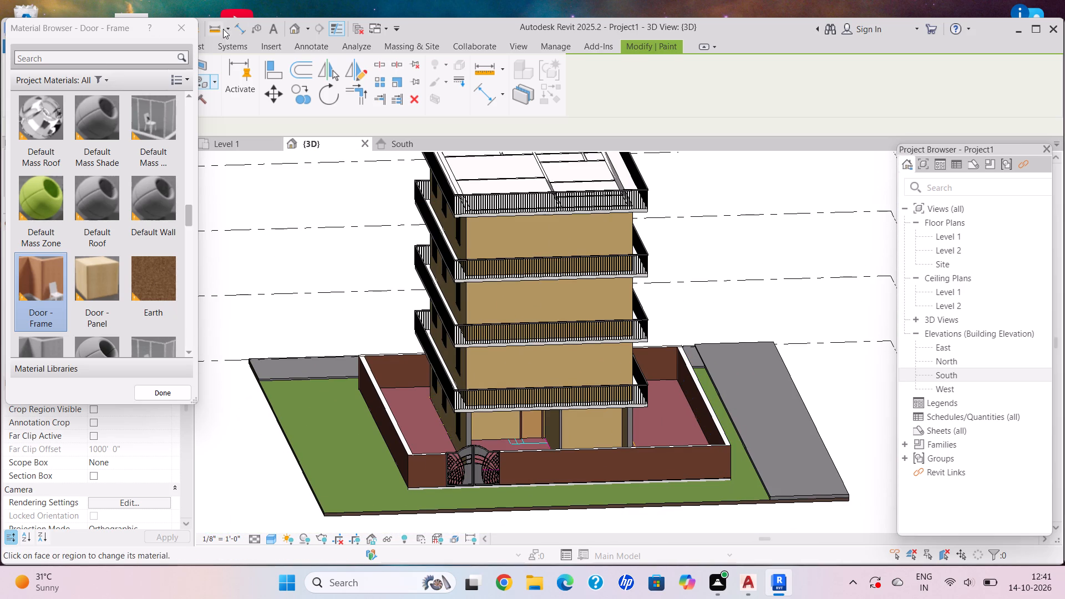
pyautogui.click(180, 28)
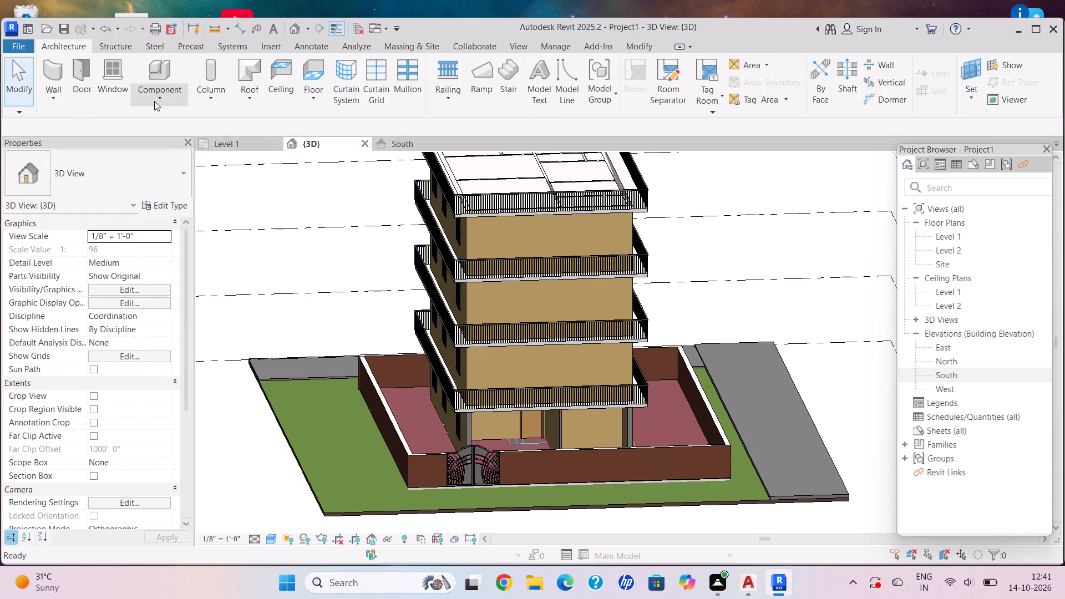
# Start an in-place component in the Generic Models category, keeping the default name.
pyautogui.click(159, 98)
pyautogui.click(184, 155)
pyautogui.scroll(-1, 498, 197)
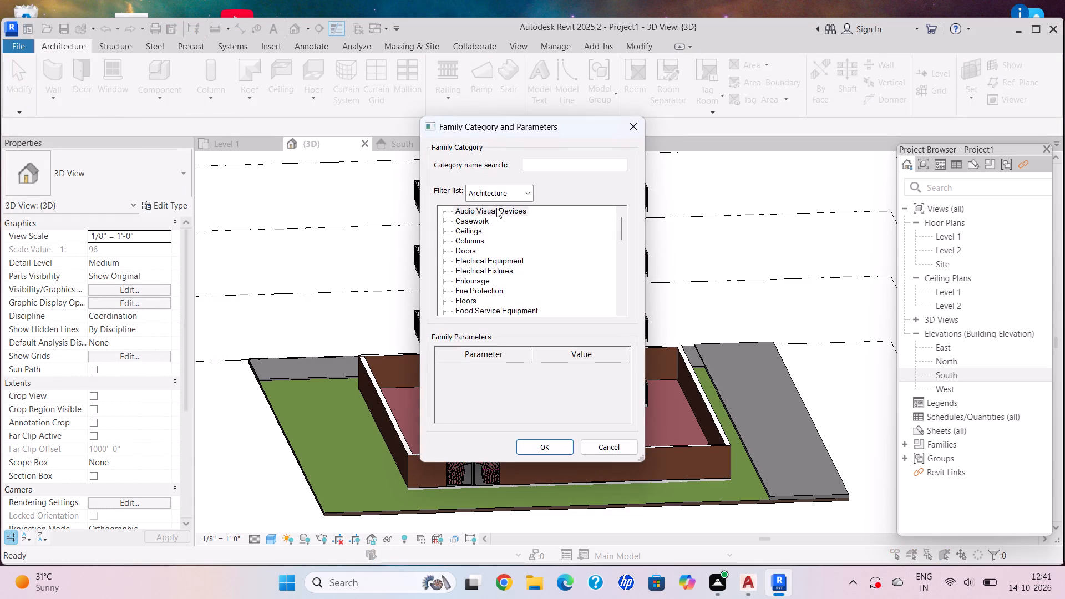
pyautogui.scroll(-4, 496, 208)
pyautogui.scroll(-4, 497, 285)
pyautogui.click(505, 260)
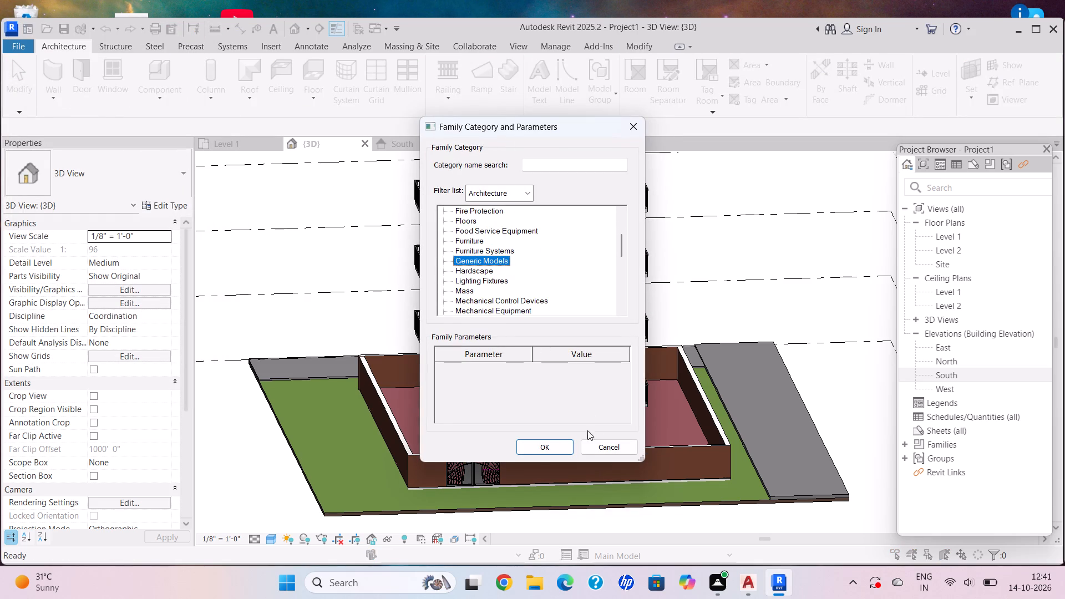
pyautogui.click(535, 449)
pyautogui.click(384, 319)
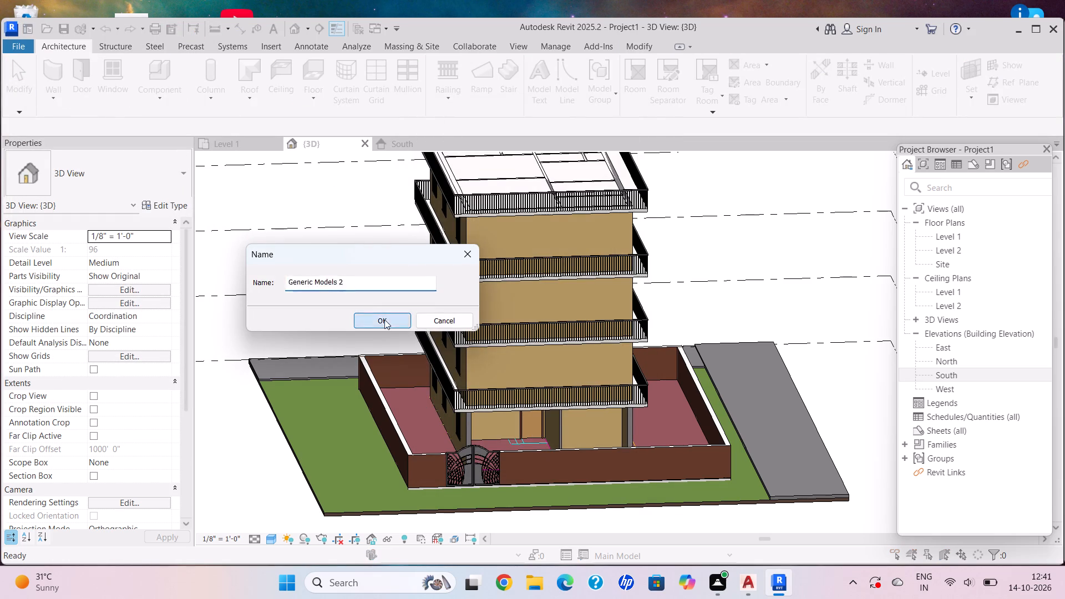
# Start an extrusion and set its work plane to the outer face of the long front boundary wall beside the gate.
pyautogui.click(45, 42)
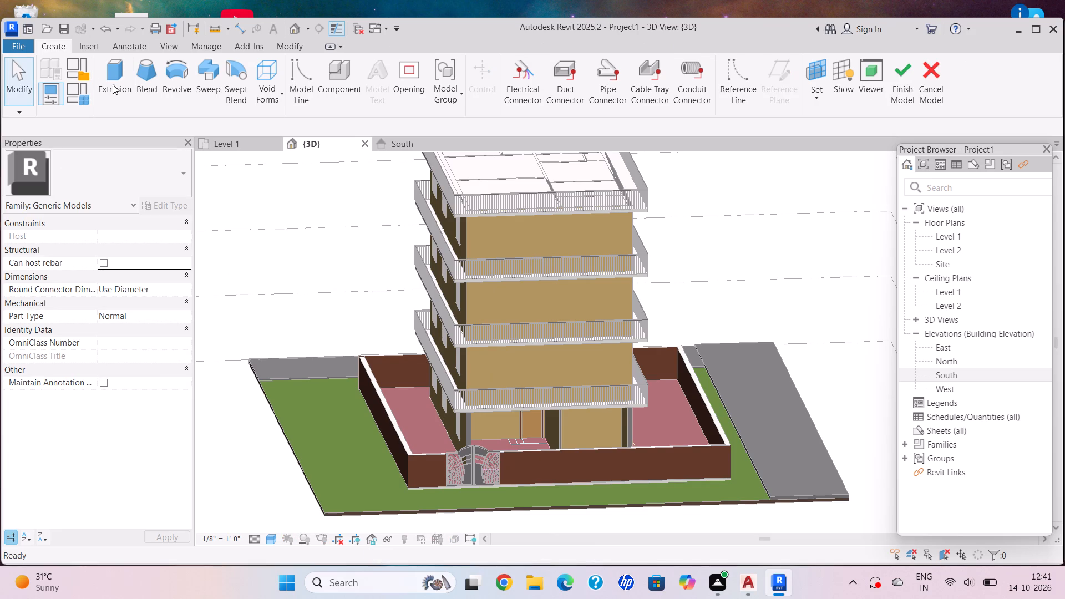
pyautogui.click(113, 84)
pyautogui.click(716, 103)
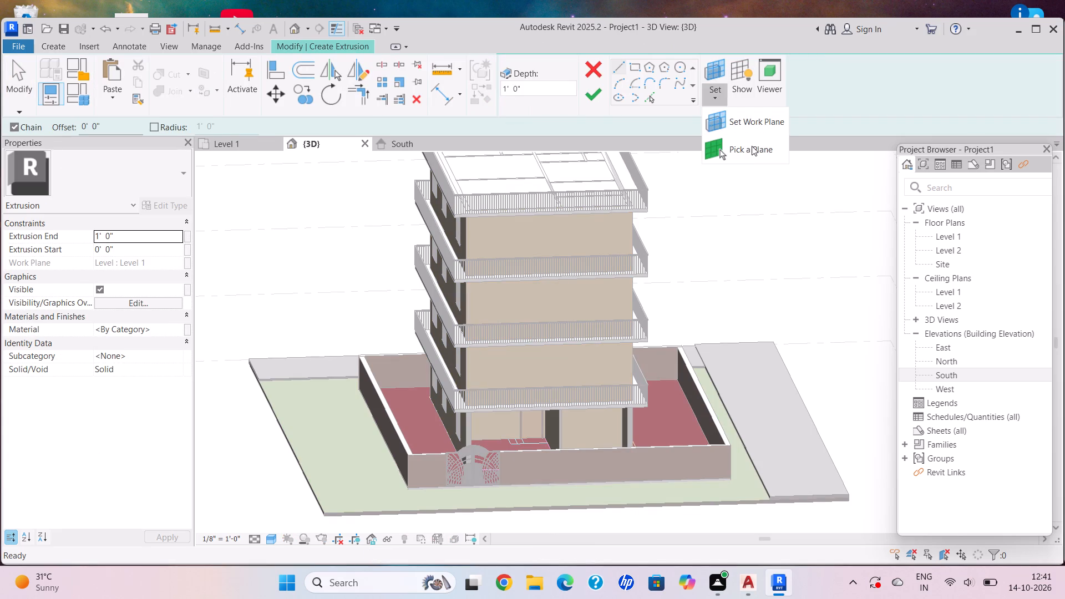
pyautogui.click(753, 146)
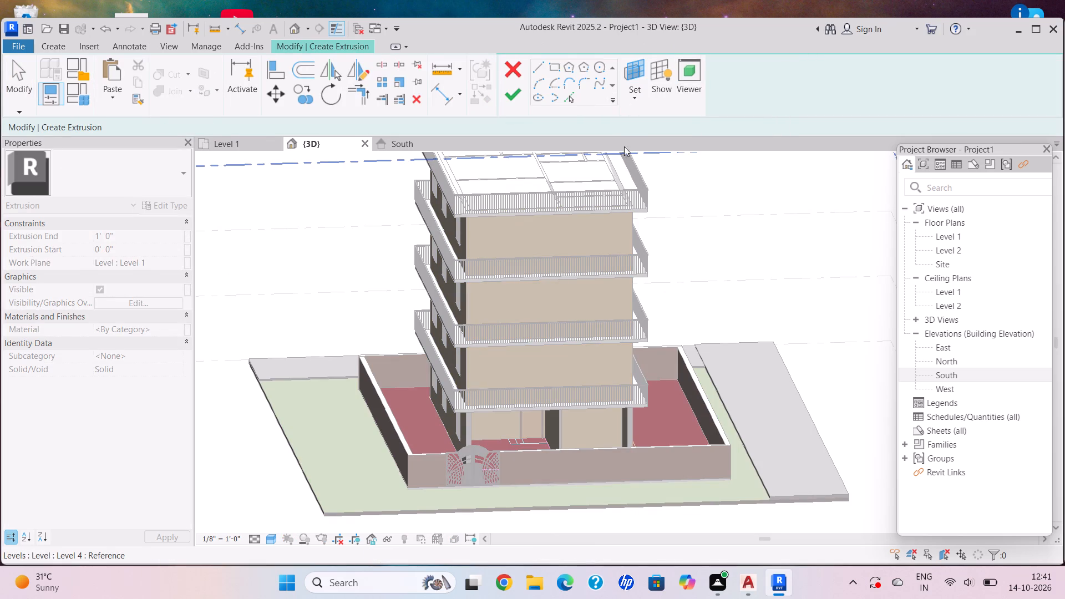
pyautogui.scroll(4, 550, 492)
pyautogui.moveTo(532, 453); pyautogui.dragTo(523, 448, button='middle')
pyautogui.middleClick(393, 407)
pyautogui.scroll(3, 511, 439)
pyautogui.moveTo(509, 412); pyautogui.dragTo(473, 381, button='middle')
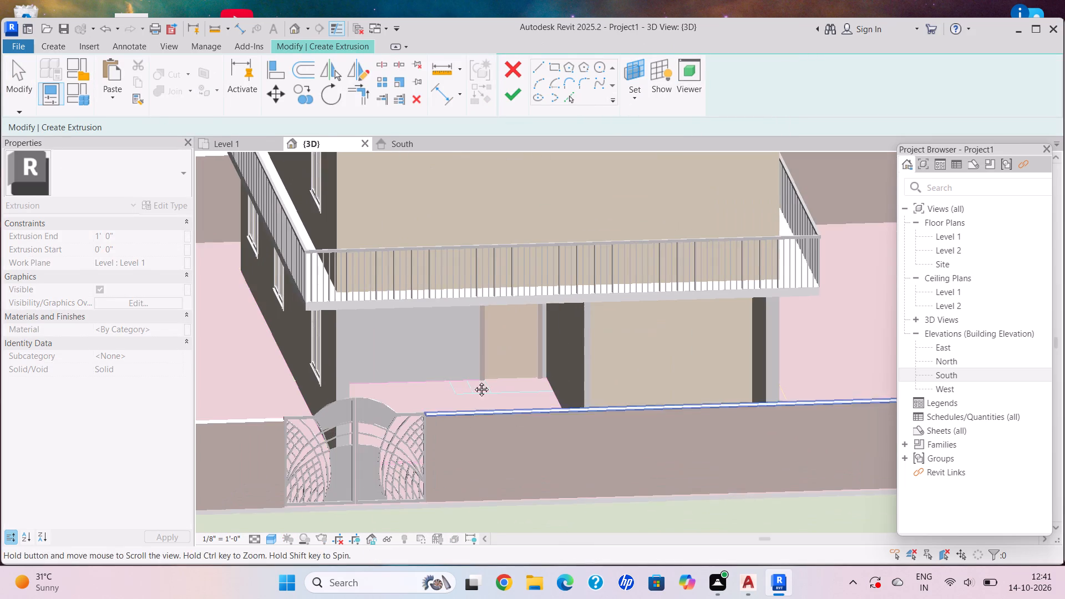
pyautogui.moveTo(473, 381); pyautogui.dragTo(445, 359, button='middle')
pyautogui.scroll(4, 499, 375)
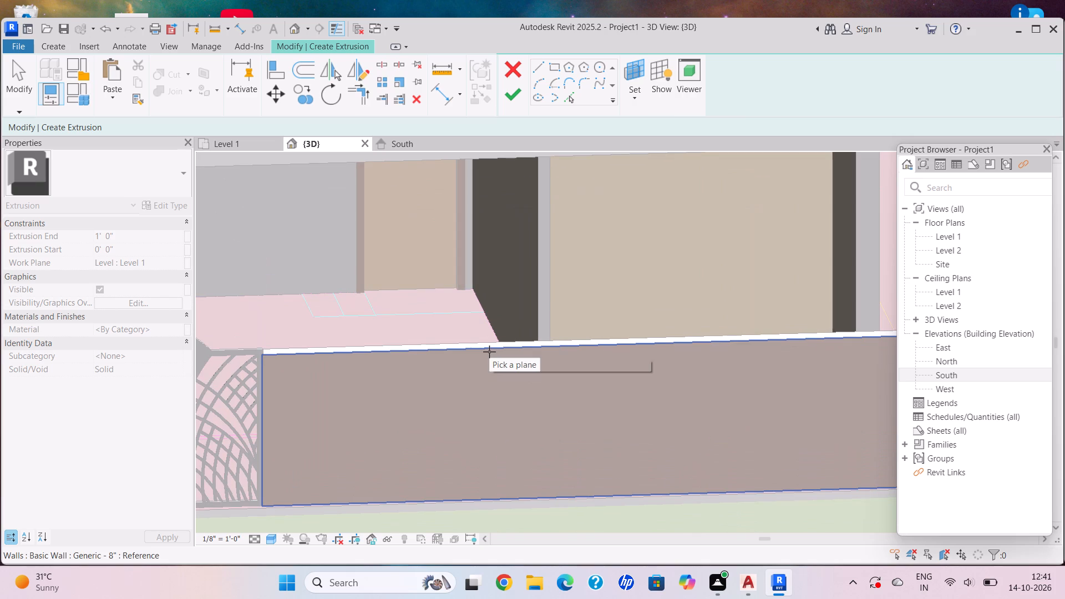
pyautogui.click(489, 352)
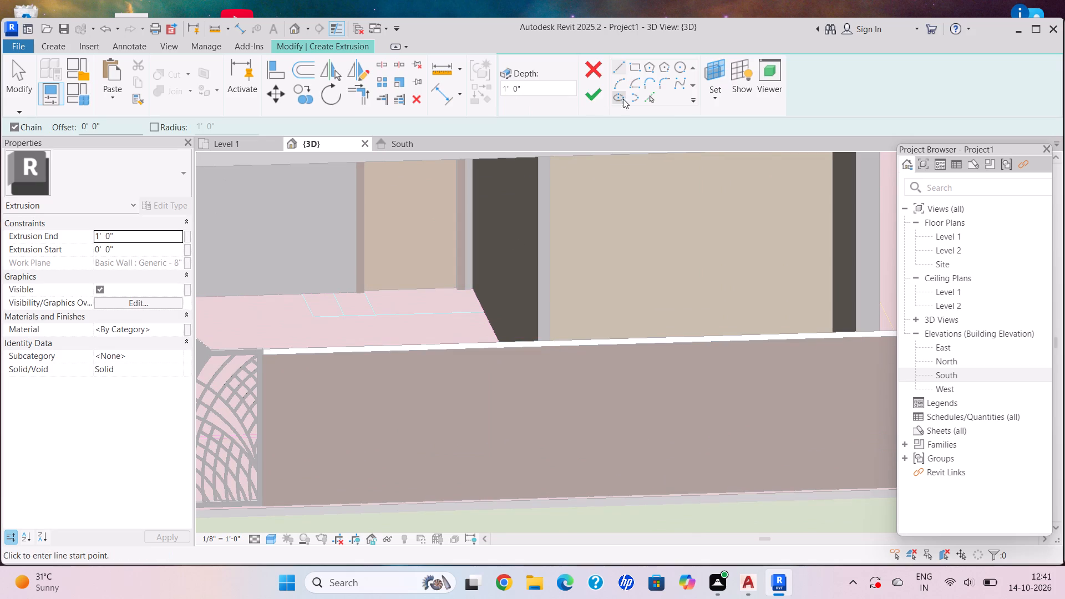
# Sketch a square about 2' by 2' on the wall face near the gate and finish it as a 1' 0" deep extrusion.
pyautogui.click(637, 68)
pyautogui.scroll(-5, 743, 515)
pyautogui.moveTo(668, 470); pyautogui.dragTo(501, 340, button='middle')
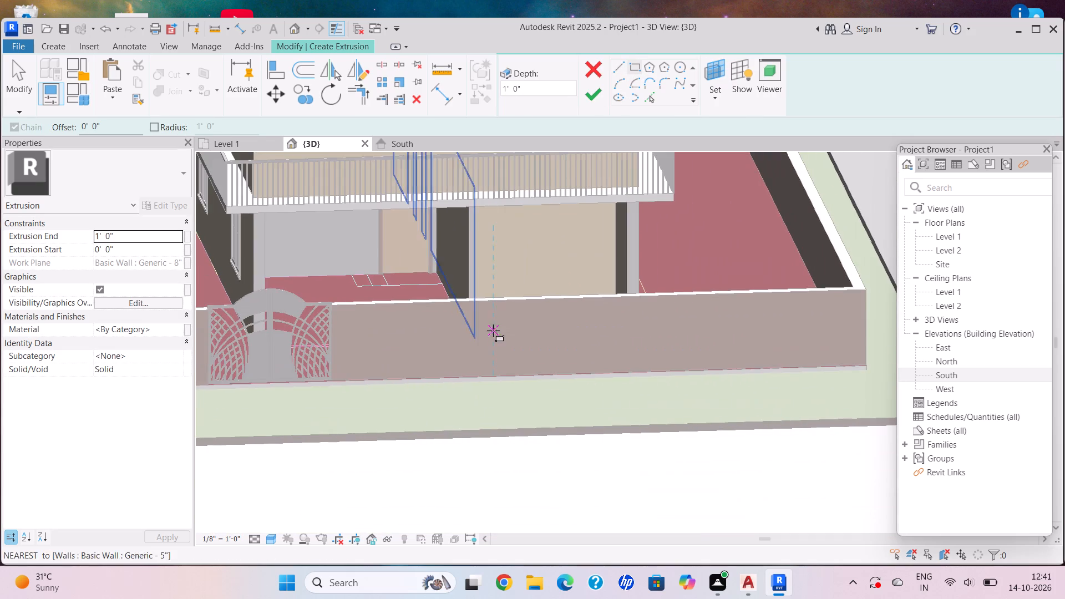
pyautogui.scroll(2, 387, 339)
pyautogui.click(372, 323)
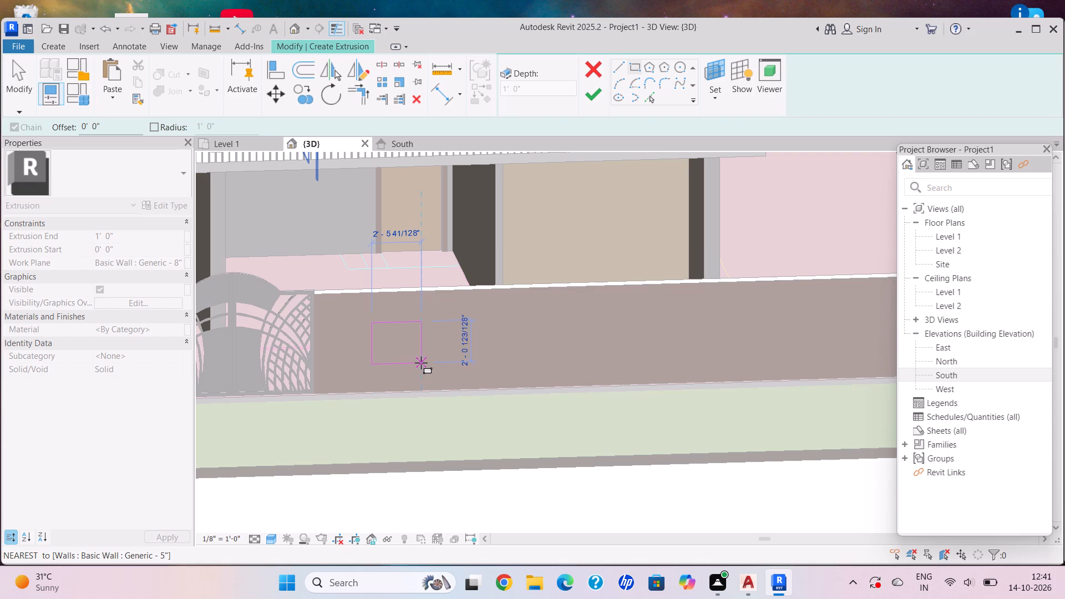
pyautogui.click(410, 363)
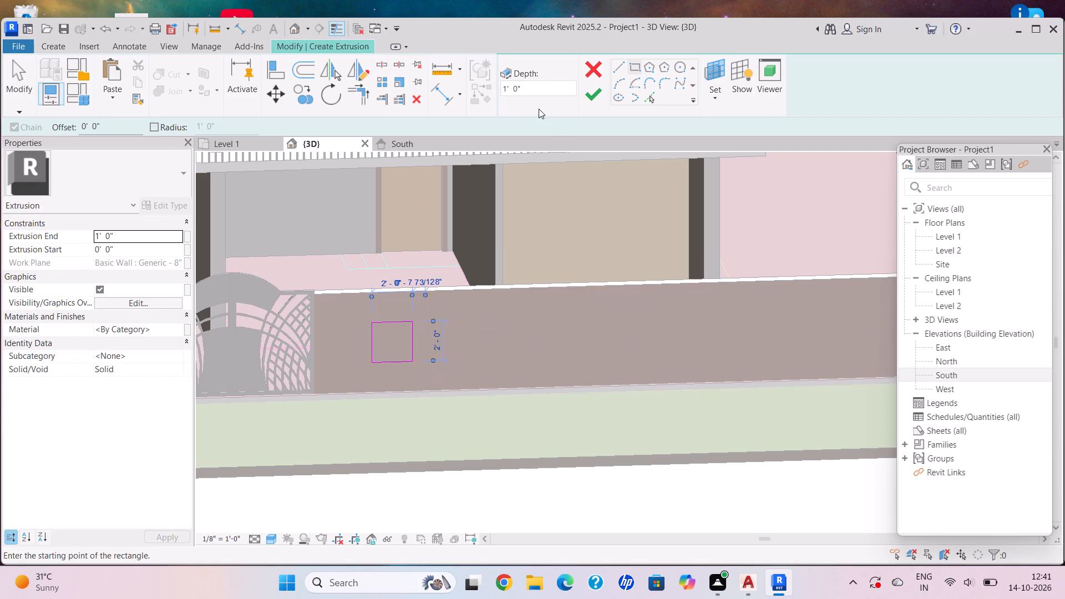
pyautogui.click(588, 98)
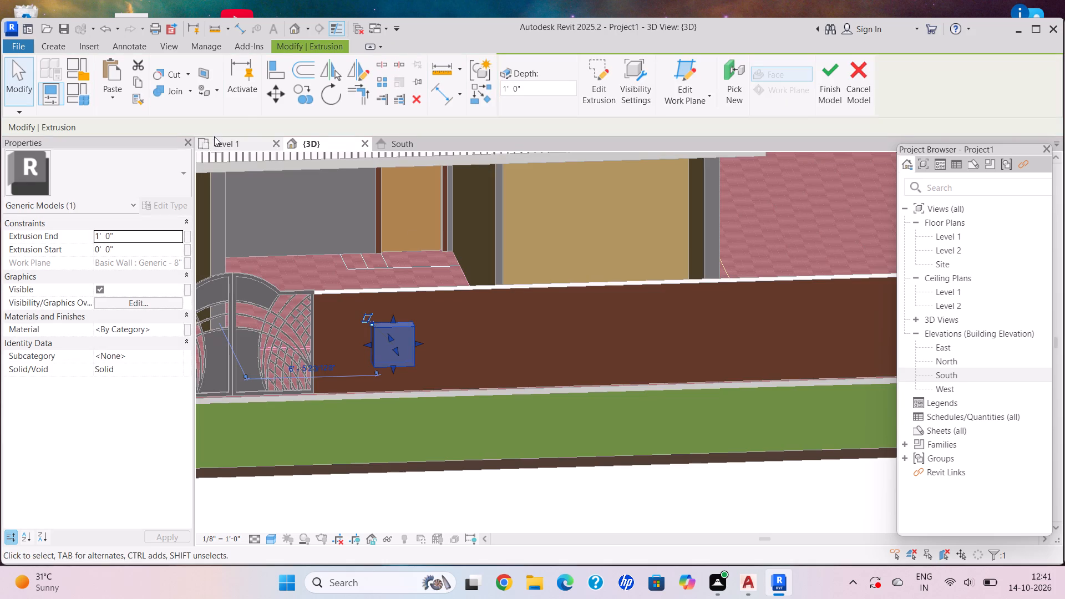
# Rotate the square extrusion by 40 degrees about its centre.
pyautogui.click(333, 93)
pyautogui.click(161, 125)
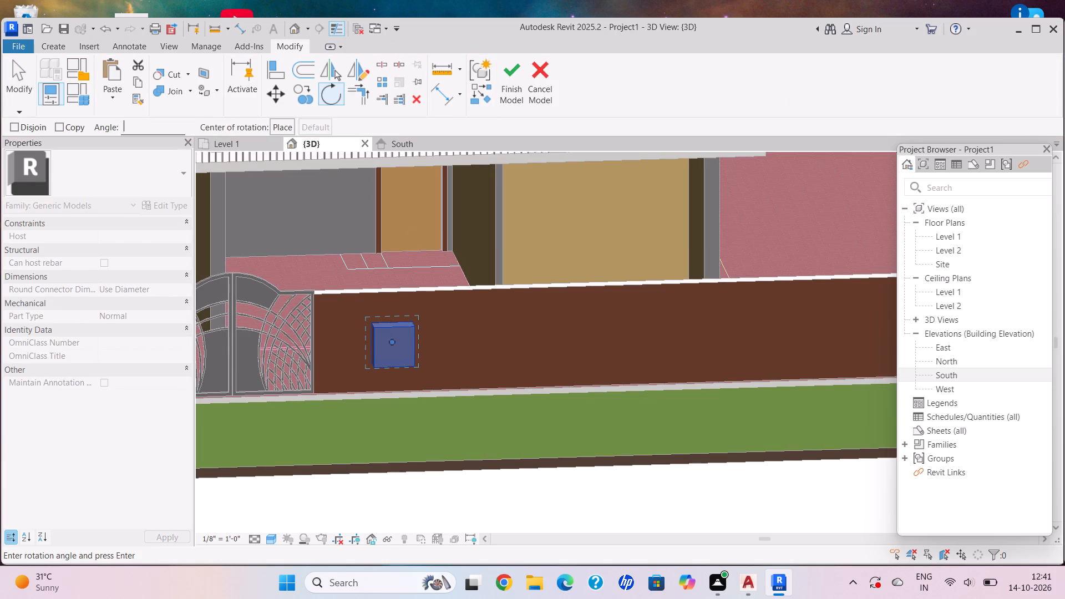
pyautogui.write('40')
pyautogui.press('Return')
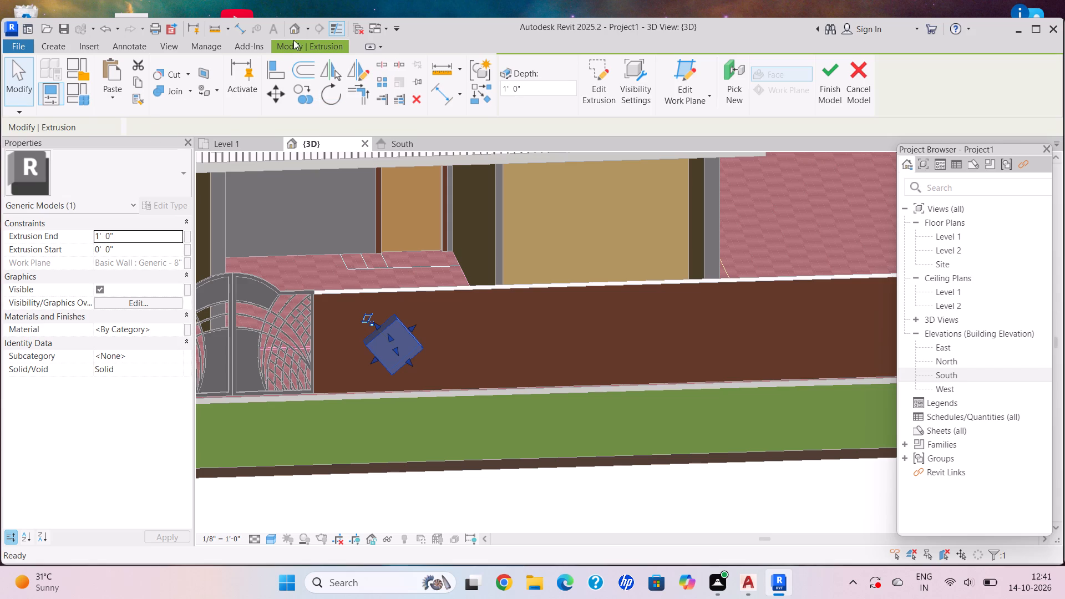
# Copy the rotated square along the wall with multiple copies enabled, placing the copy corner to corner beside the original.
pyautogui.click(308, 91)
pyautogui.scroll(4, 381, 361)
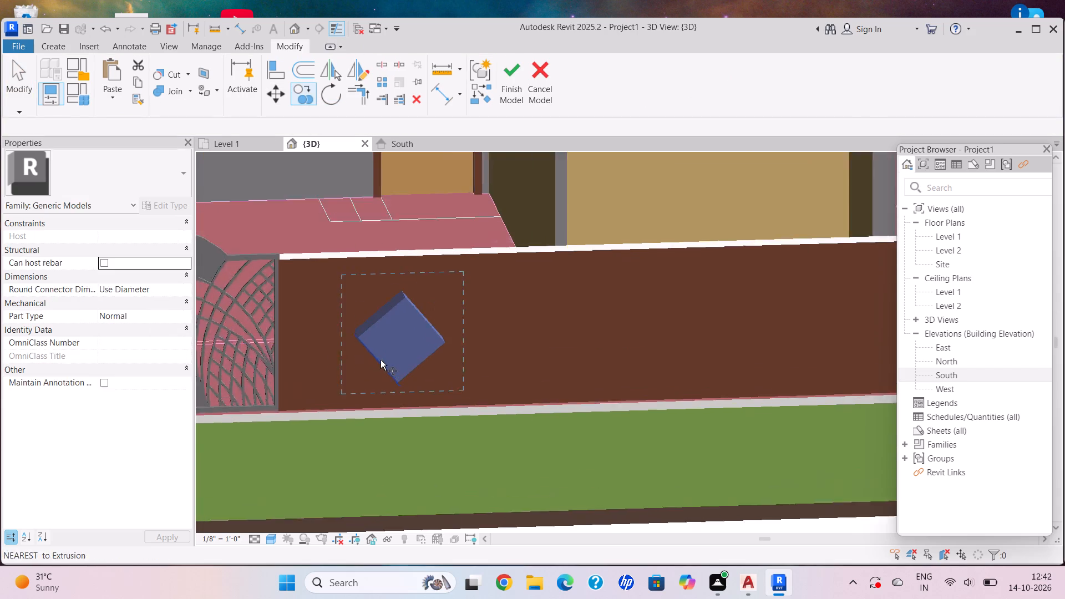
pyautogui.scroll(1, 381, 360)
pyautogui.moveTo(373, 351); pyautogui.dragTo(299, 303, button='middle')
pyautogui.click(277, 281)
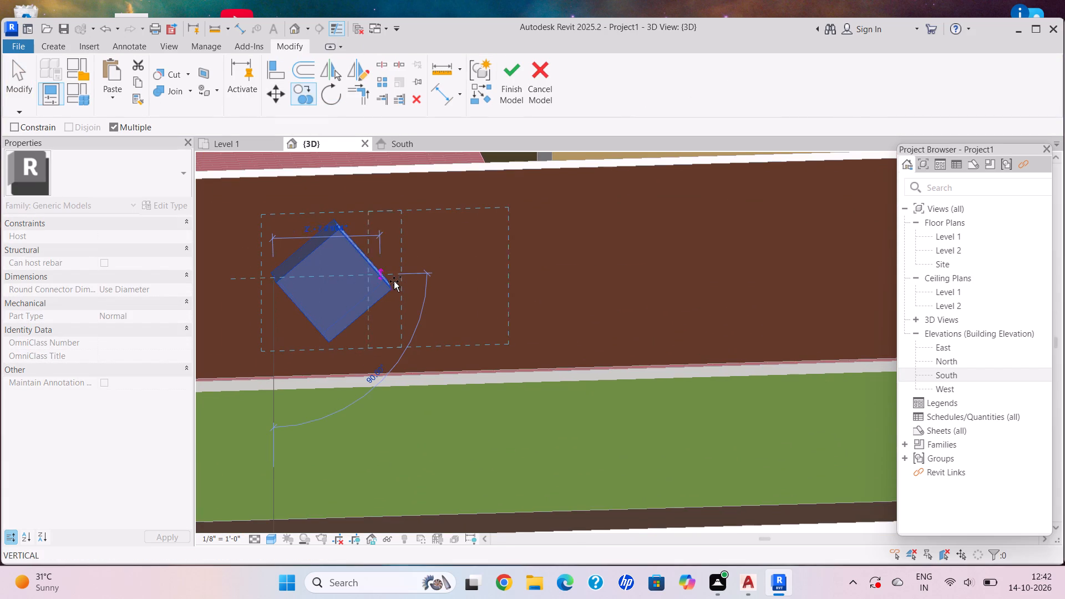
pyautogui.click(390, 281)
# Place two more corner-to-corner pairs of diamond copies along the long wall, one starting about 10' 0" on and one near its far end.
pyautogui.scroll(-5, 512, 281)
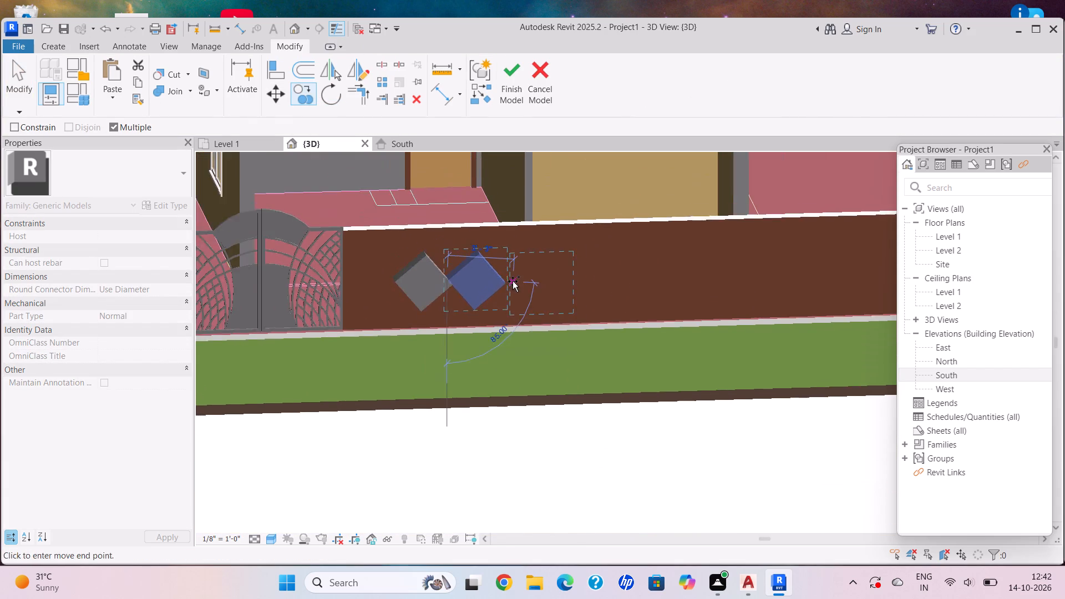
pyautogui.middleClick(513, 281)
pyautogui.moveTo(508, 283); pyautogui.dragTo(352, 307, button='middle')
pyautogui.scroll(-5, 555, 311)
pyautogui.moveTo(555, 311); pyautogui.dragTo(503, 313, button='middle')
pyautogui.scroll(3, 500, 313)
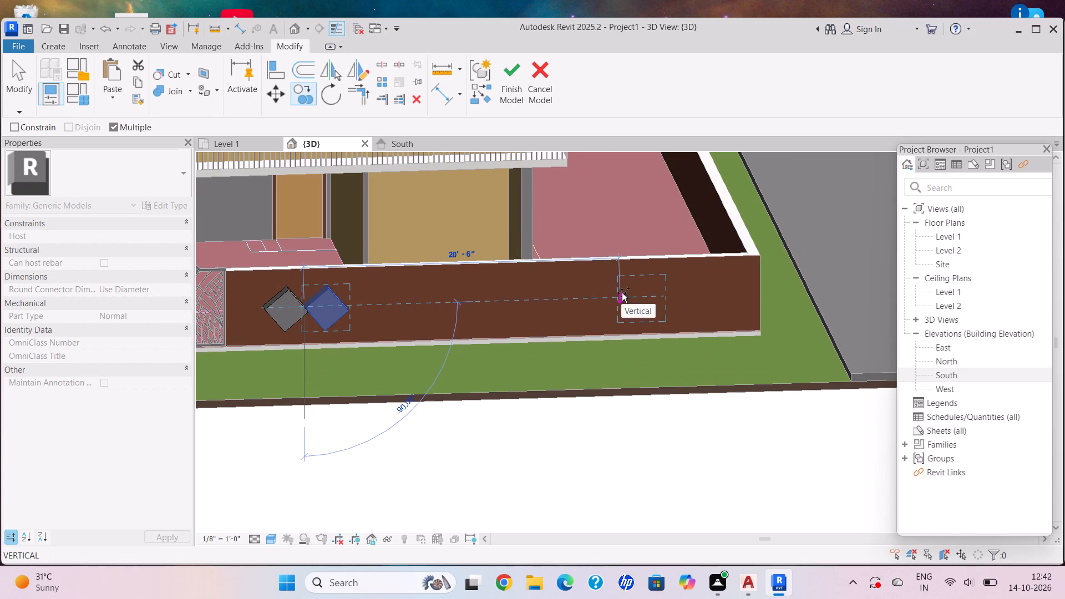
pyautogui.click(457, 307)
pyautogui.click(503, 302)
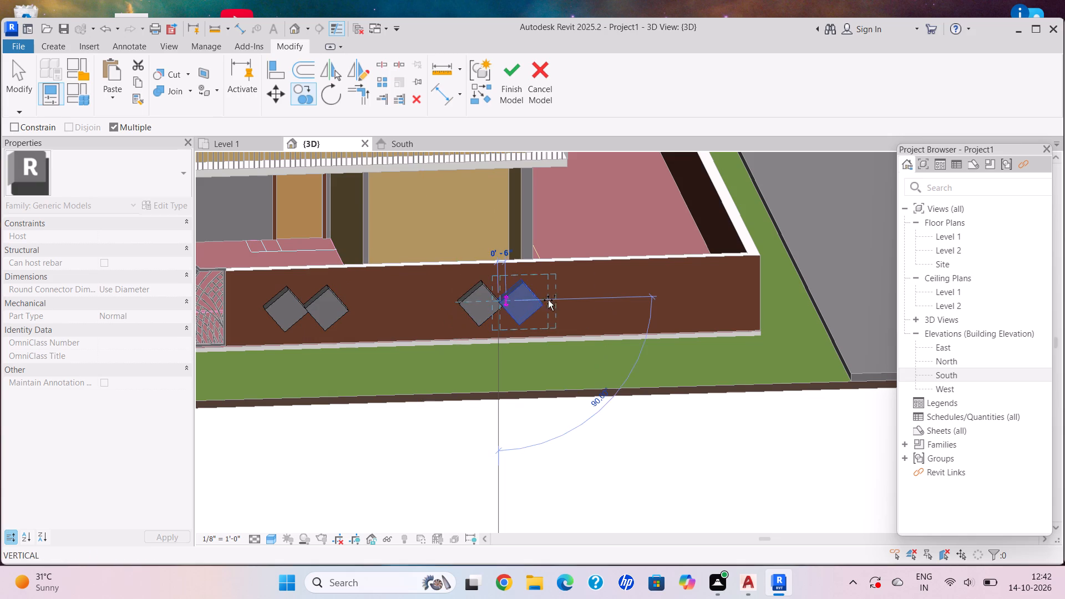
pyautogui.moveTo(560, 305); pyautogui.dragTo(501, 317, button='middle')
pyautogui.click(579, 303)
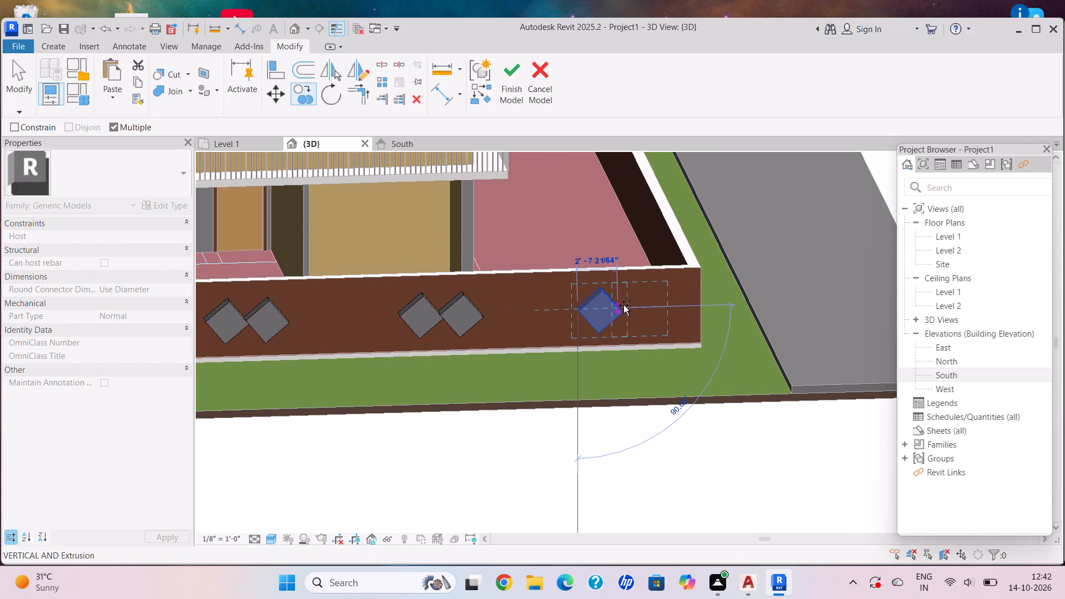
pyautogui.click(623, 305)
# Place two overlapping diamond copies on the short wall section on the other side of the gate, and end the Copy command.
pyautogui.scroll(-4, 577, 336)
pyautogui.moveTo(717, 286); pyautogui.dragTo(743, 290, button='middle')
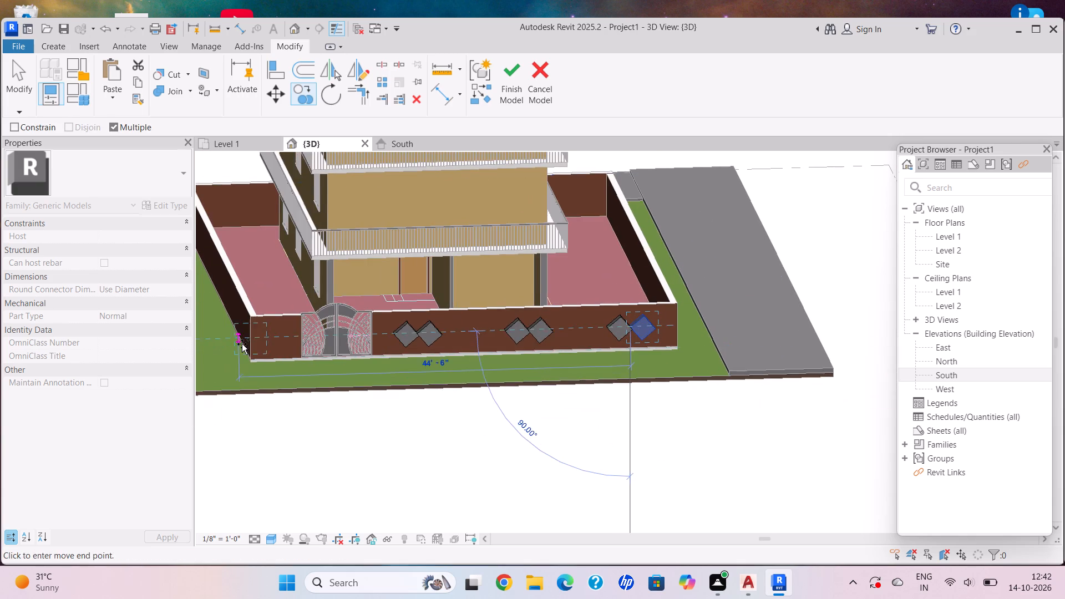
pyautogui.scroll(6, 242, 343)
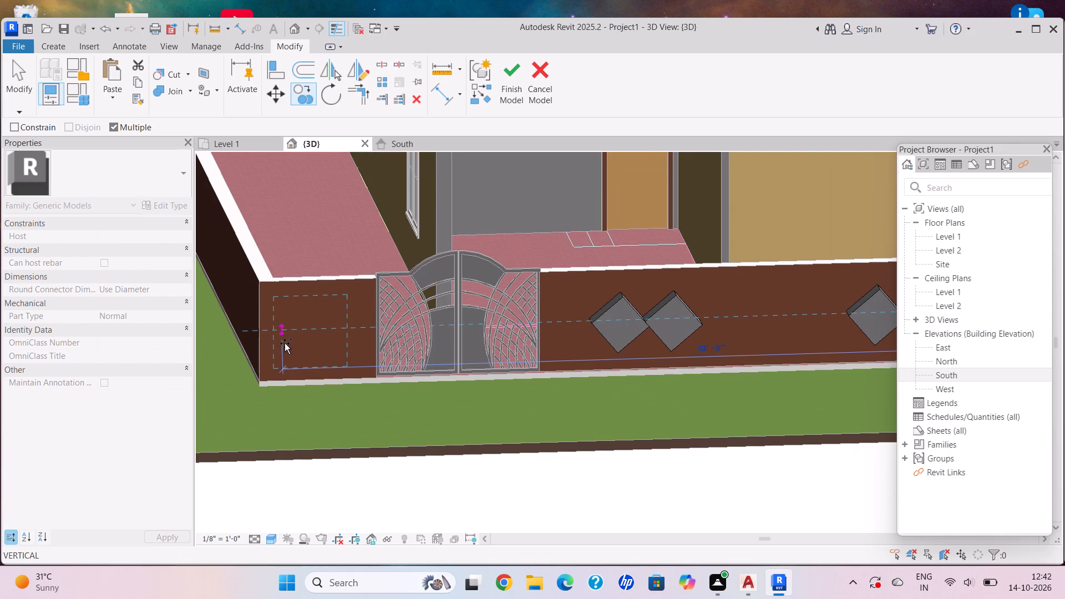
pyautogui.click(283, 343)
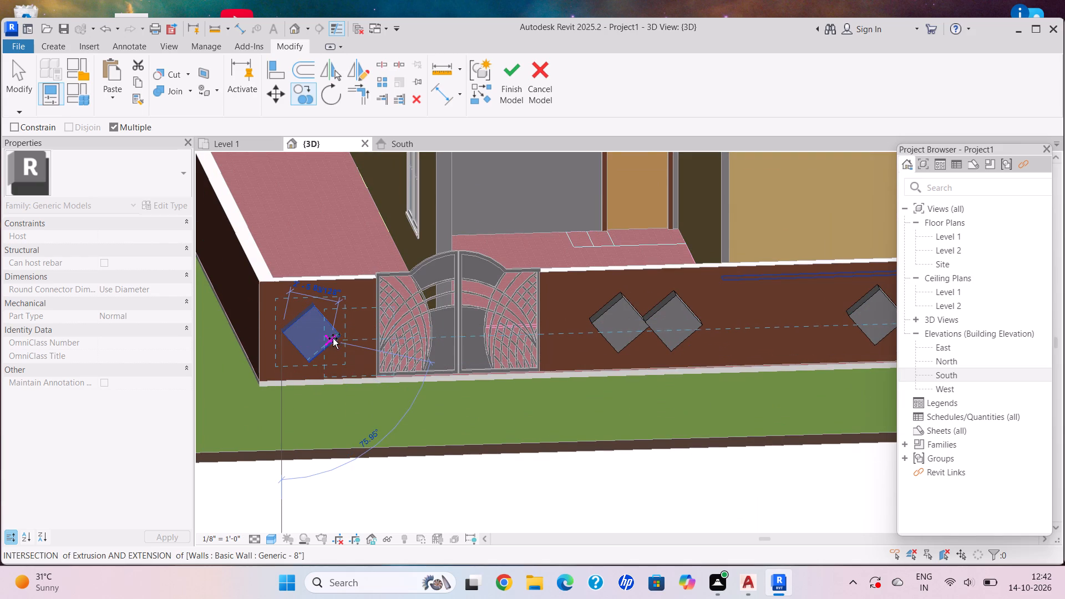
pyautogui.click(315, 330)
pyautogui.scroll(-6, 432, 385)
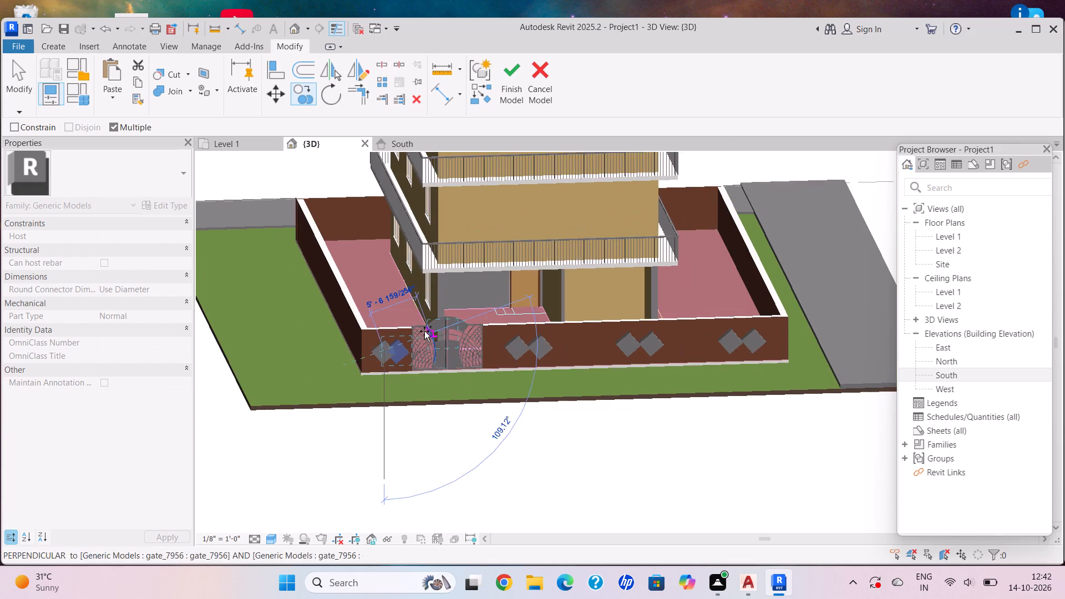
pyautogui.scroll(-1, 471, 403)
pyautogui.moveTo(436, 388); pyautogui.dragTo(407, 351, button='middle')
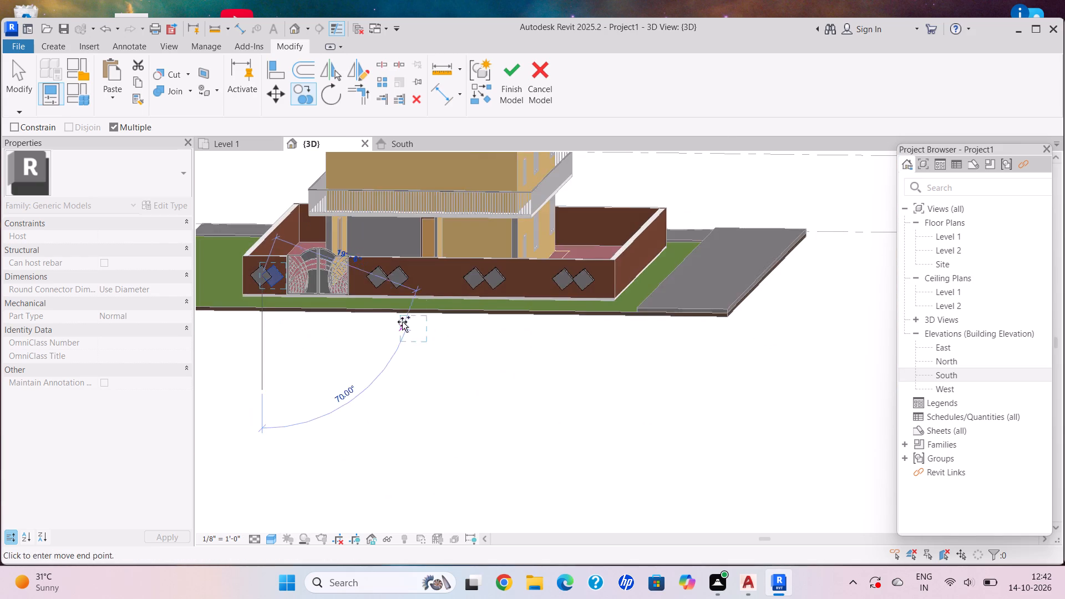
pyautogui.scroll(1, 402, 319)
pyautogui.moveTo(418, 326); pyautogui.dragTo(439, 348, button='middle')
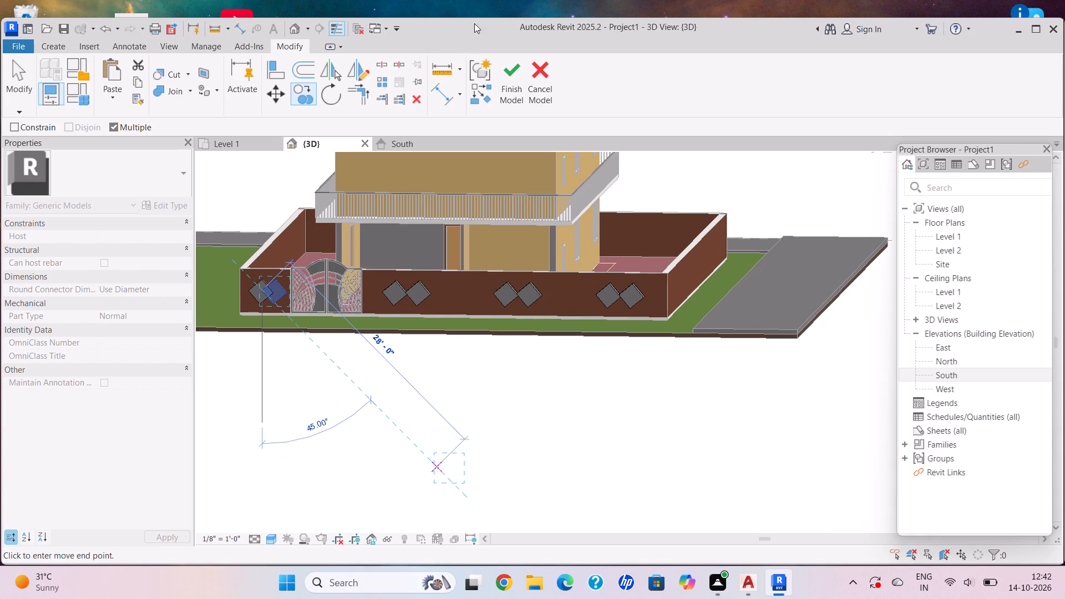
pyautogui.press('Escape')
# Start another extrusion and pick the long front boundary wall as its work plane, between the diamond pairs.
pyautogui.click(50, 40)
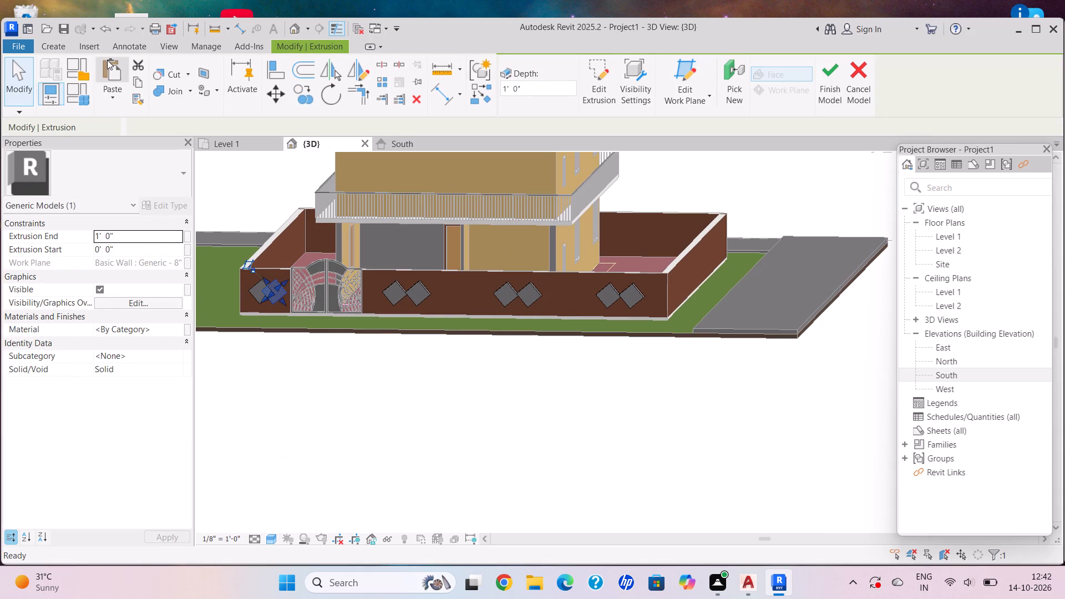
pyautogui.click(67, 40)
pyautogui.click(59, 45)
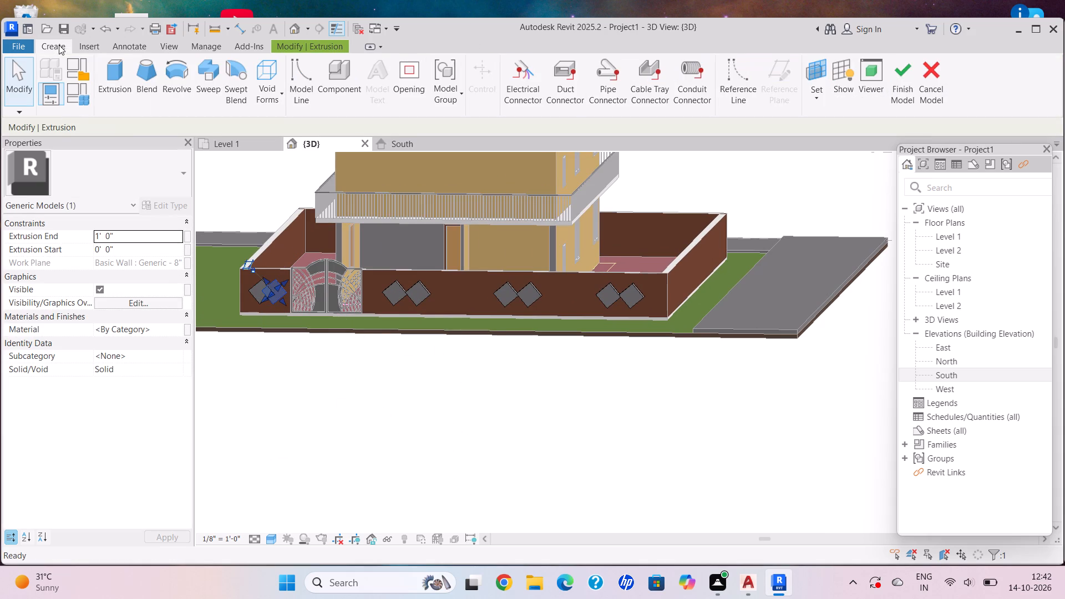
pyautogui.click(108, 84)
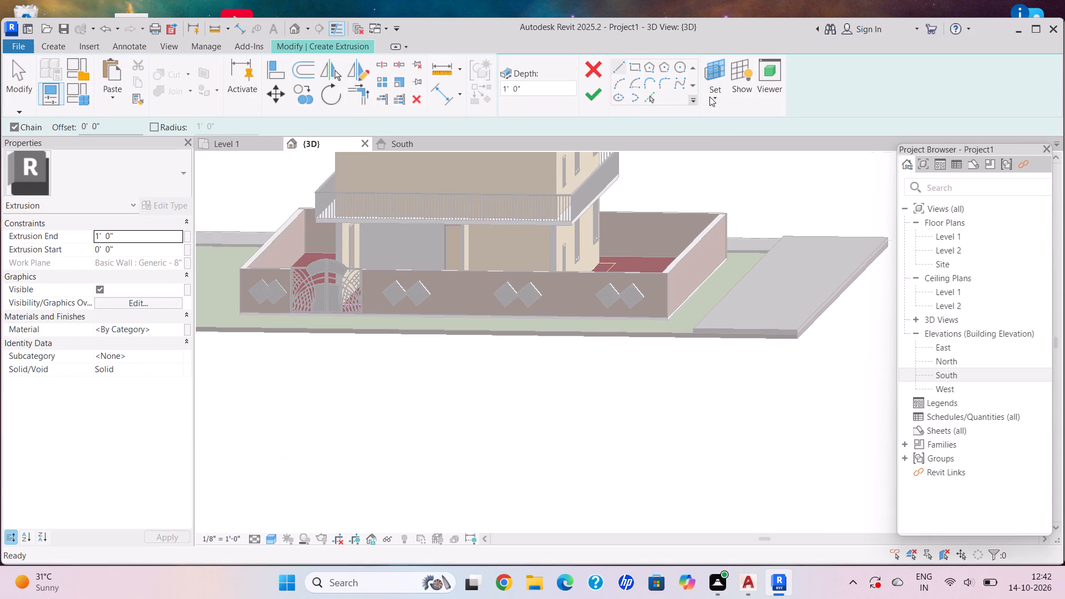
pyautogui.click(709, 97)
pyautogui.click(749, 150)
pyautogui.scroll(9, 414, 256)
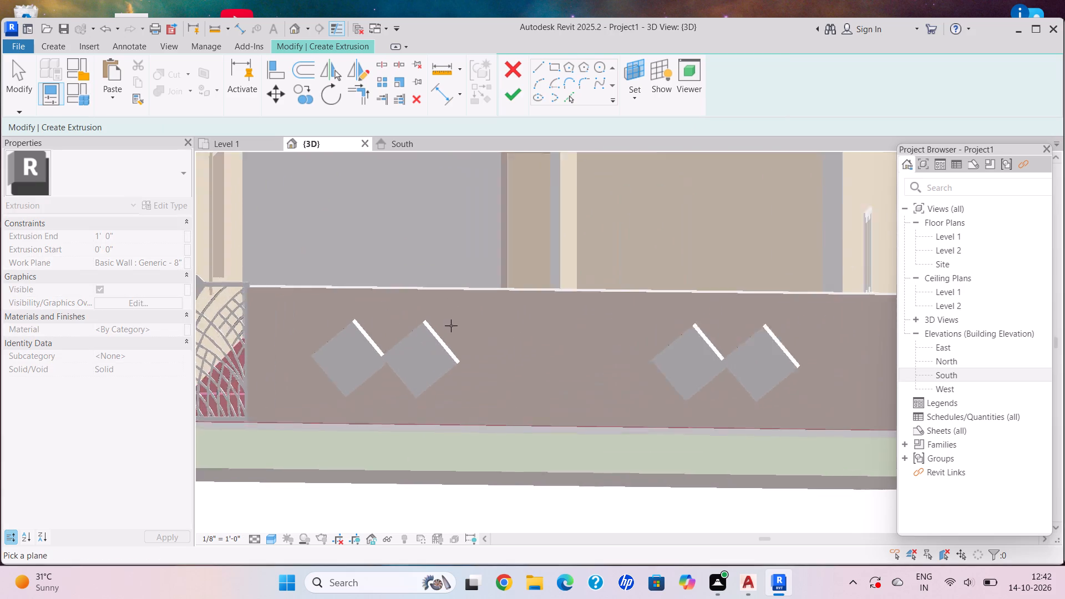
pyautogui.scroll(3, 451, 326)
pyautogui.click(443, 266)
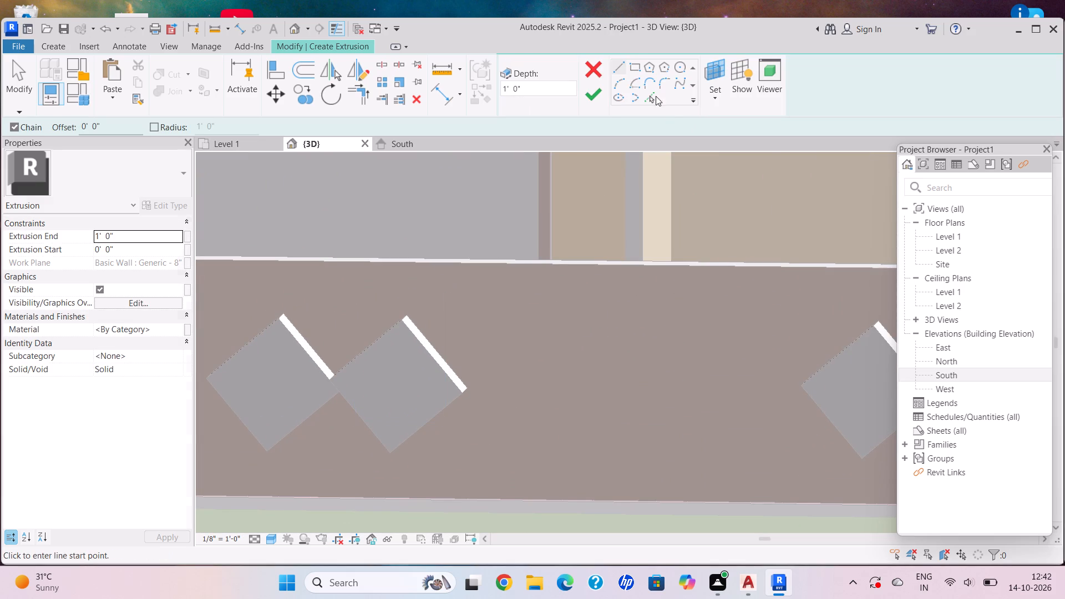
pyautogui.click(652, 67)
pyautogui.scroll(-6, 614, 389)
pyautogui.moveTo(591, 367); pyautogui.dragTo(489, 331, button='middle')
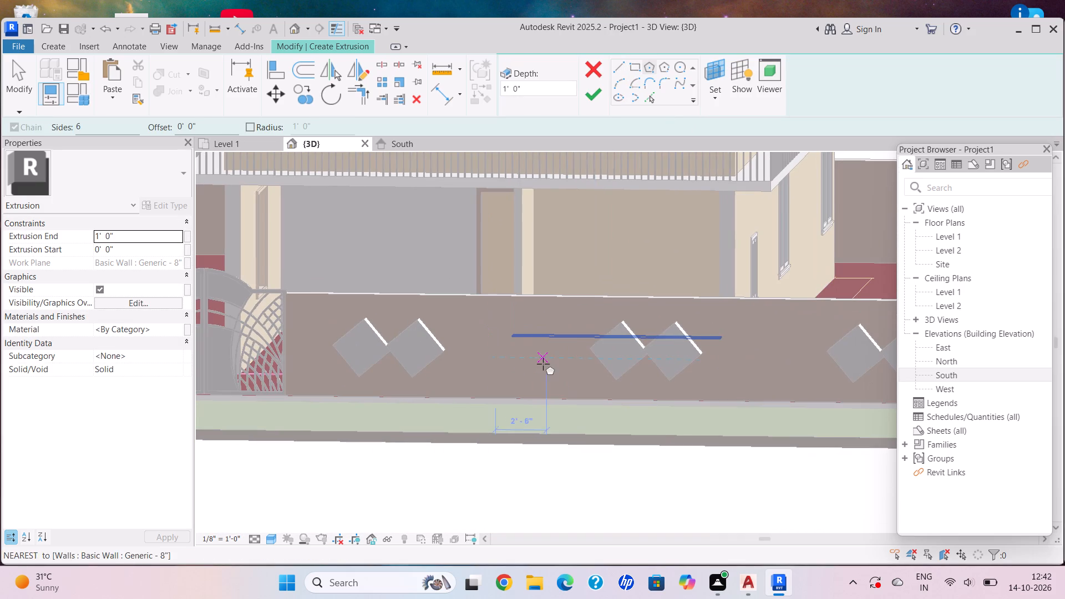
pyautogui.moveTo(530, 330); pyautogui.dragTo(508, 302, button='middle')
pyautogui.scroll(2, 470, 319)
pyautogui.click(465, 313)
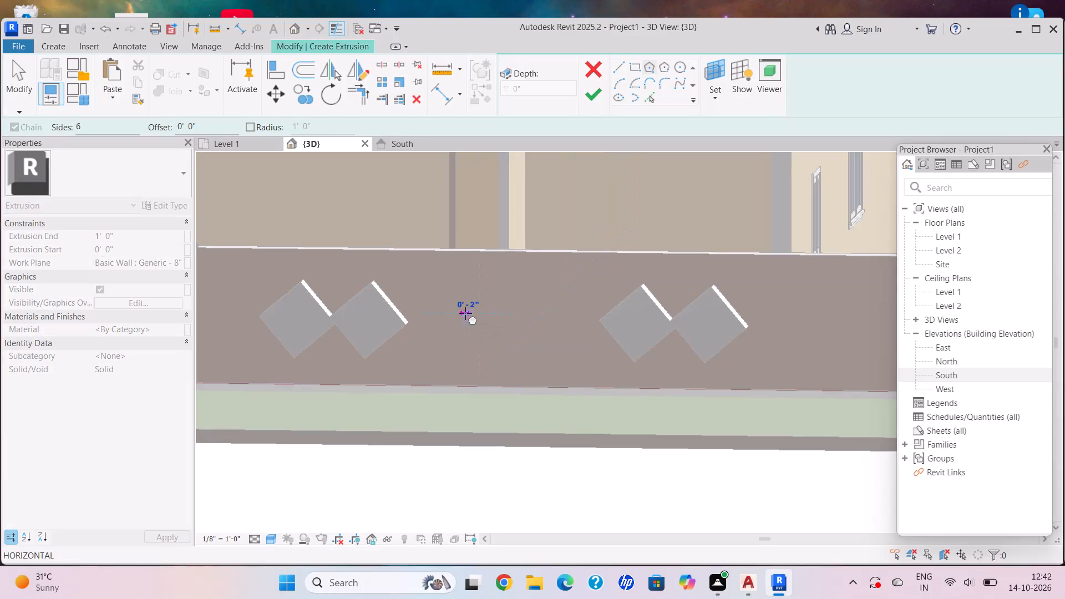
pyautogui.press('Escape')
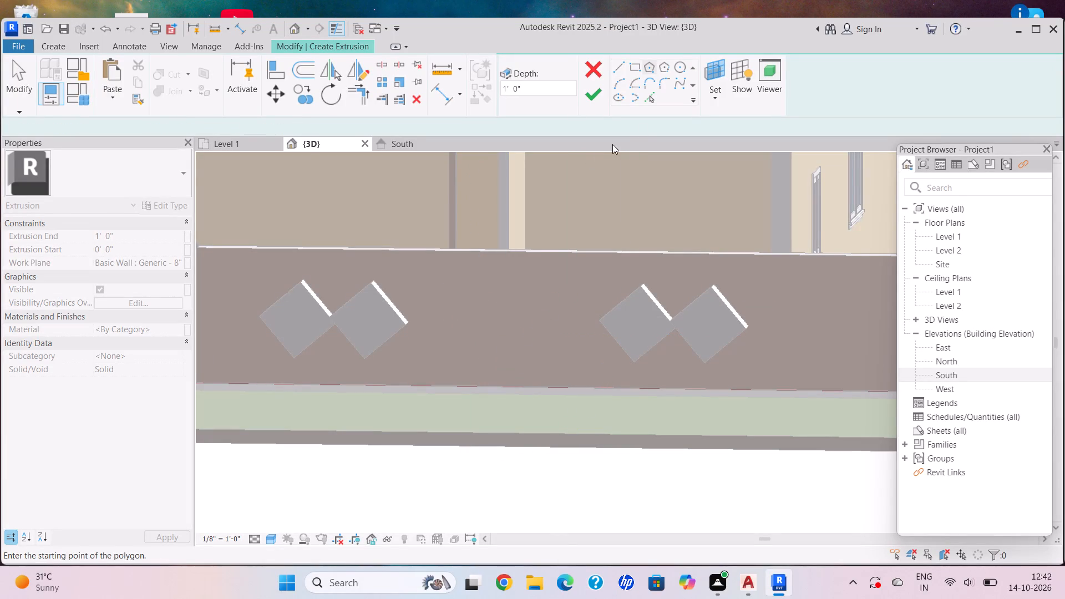
# Set the extrusion's work plane to the Generic - 12" floor at the base of the front boundary wall.
pyautogui.click(718, 101)
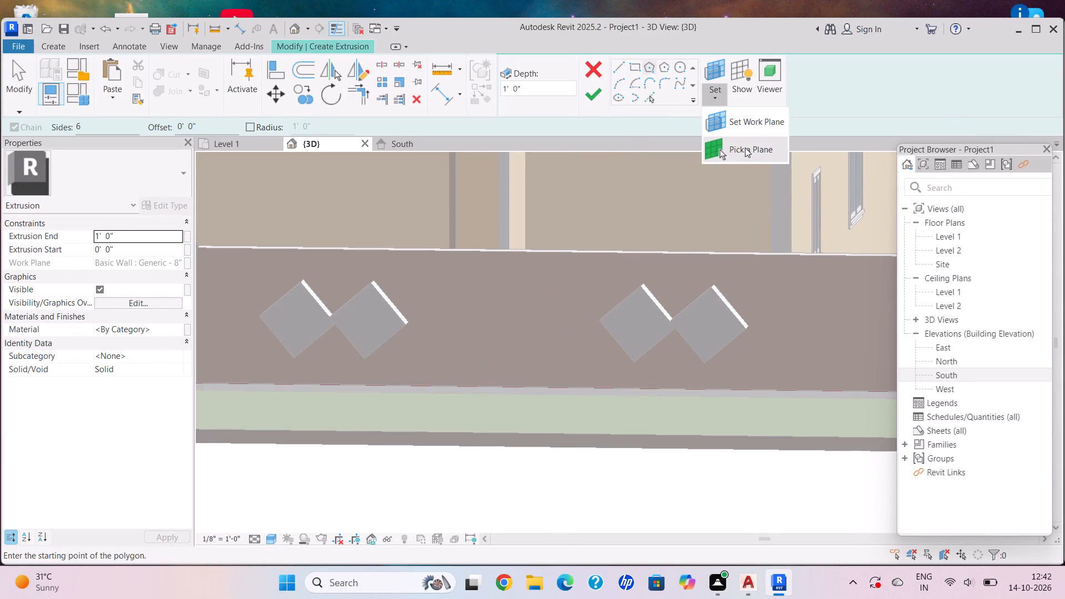
pyautogui.moveTo(748, 150); pyautogui.dragTo(762, 153)
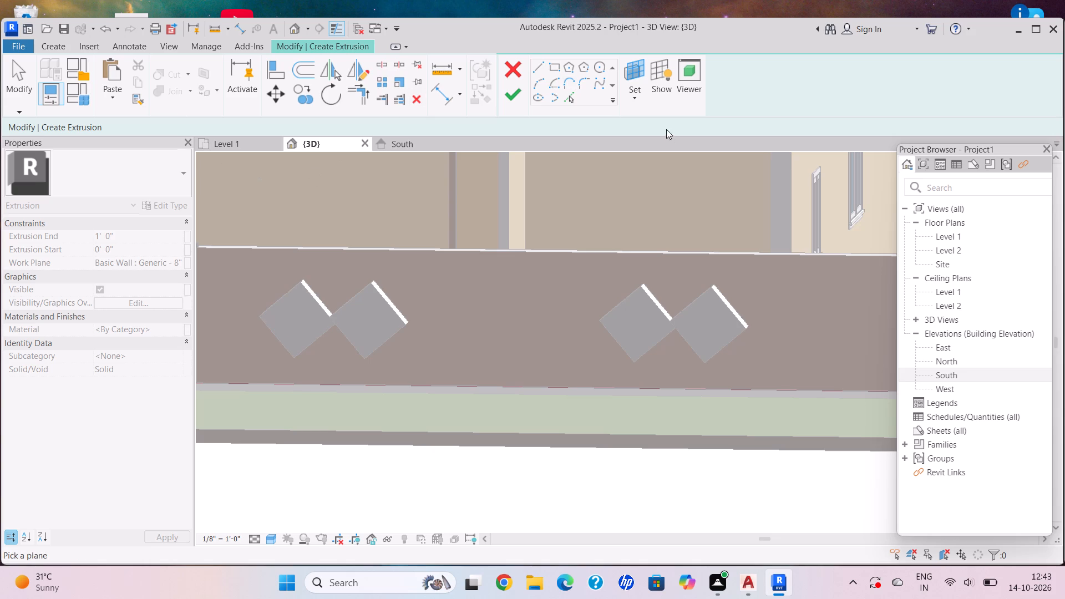
pyautogui.click(640, 105)
pyautogui.click(662, 151)
pyautogui.scroll(6, 503, 396)
pyautogui.click(500, 374)
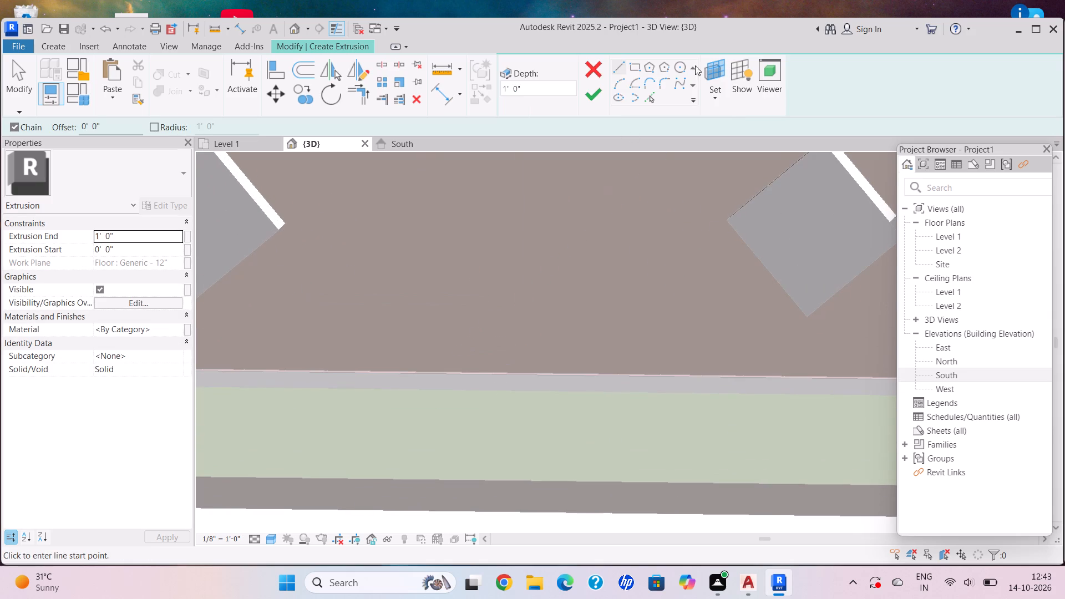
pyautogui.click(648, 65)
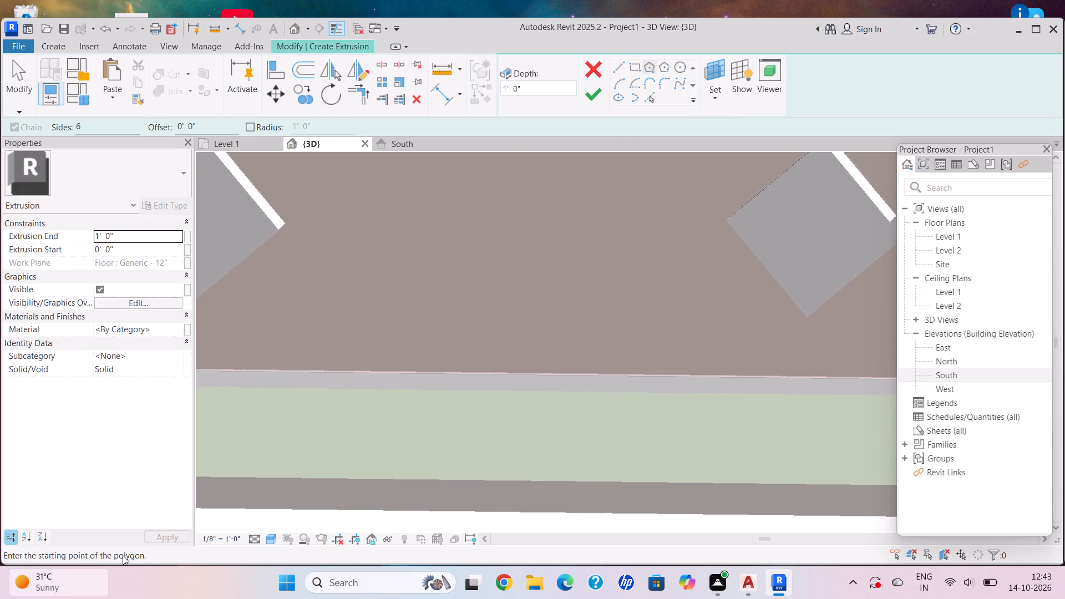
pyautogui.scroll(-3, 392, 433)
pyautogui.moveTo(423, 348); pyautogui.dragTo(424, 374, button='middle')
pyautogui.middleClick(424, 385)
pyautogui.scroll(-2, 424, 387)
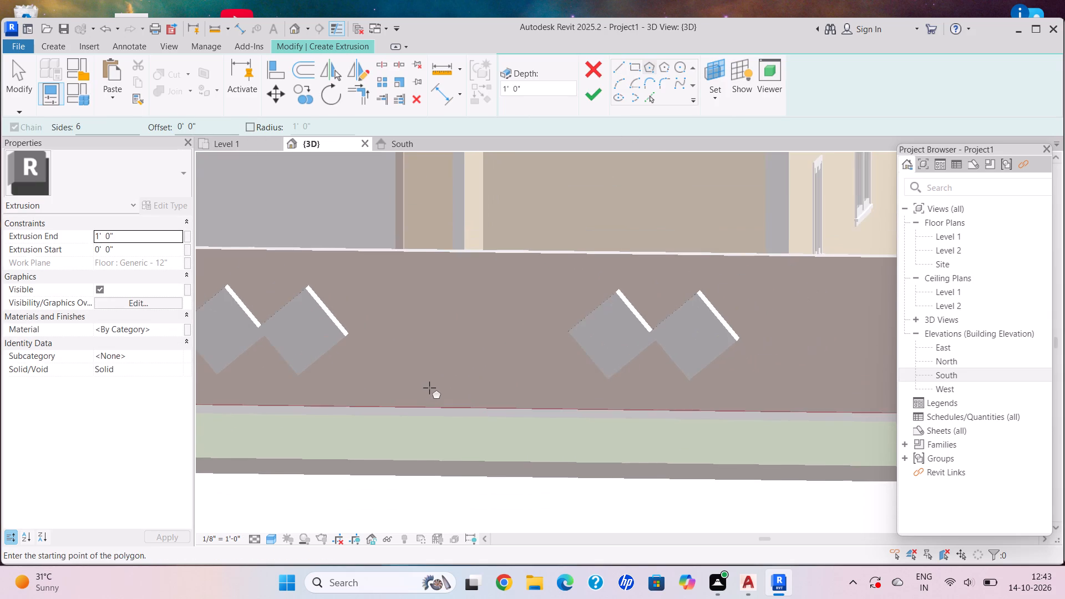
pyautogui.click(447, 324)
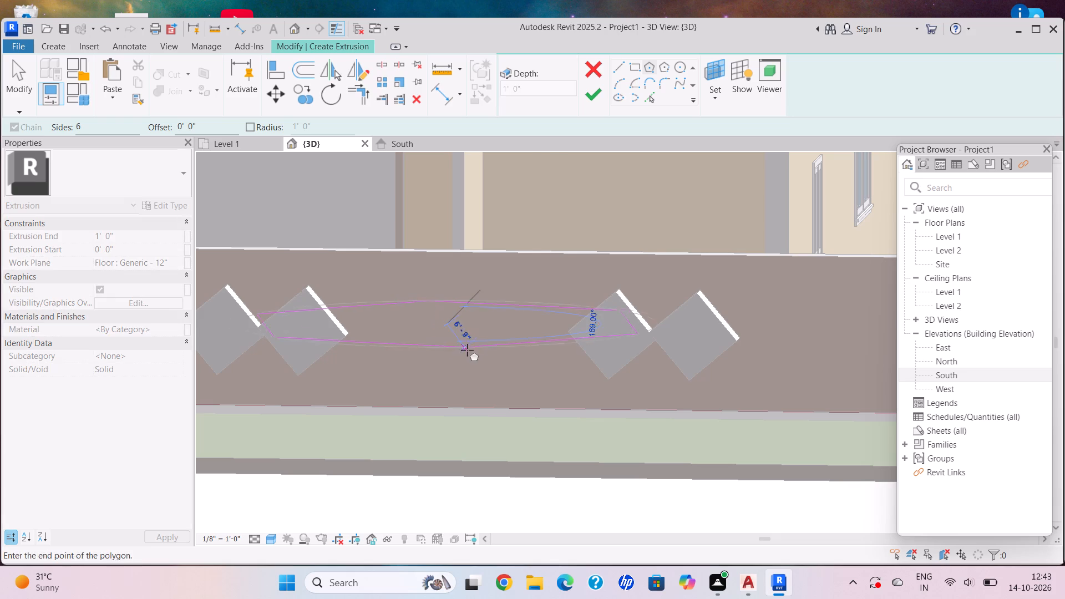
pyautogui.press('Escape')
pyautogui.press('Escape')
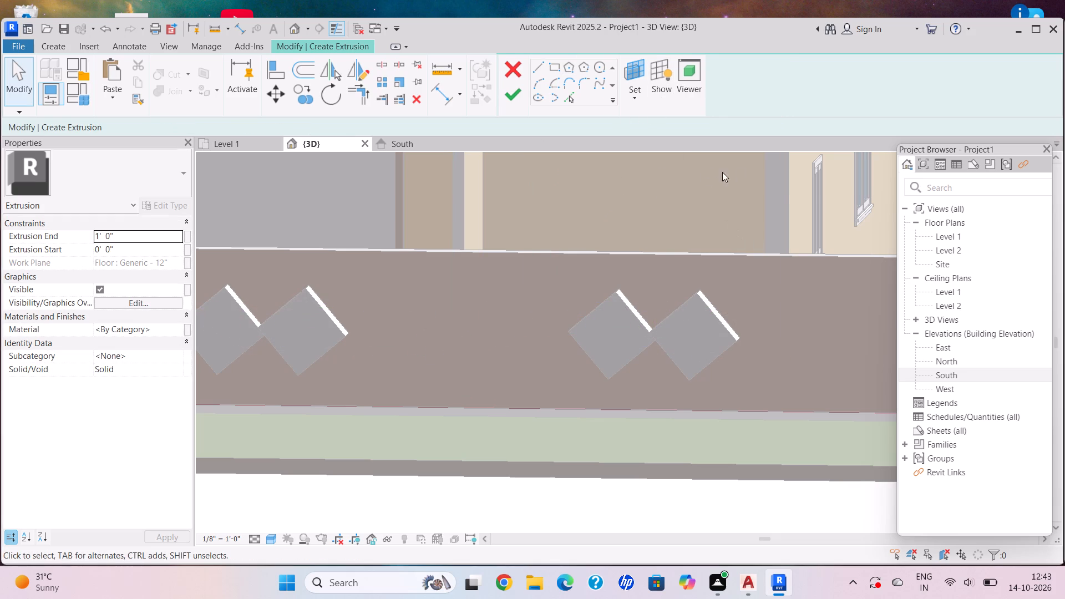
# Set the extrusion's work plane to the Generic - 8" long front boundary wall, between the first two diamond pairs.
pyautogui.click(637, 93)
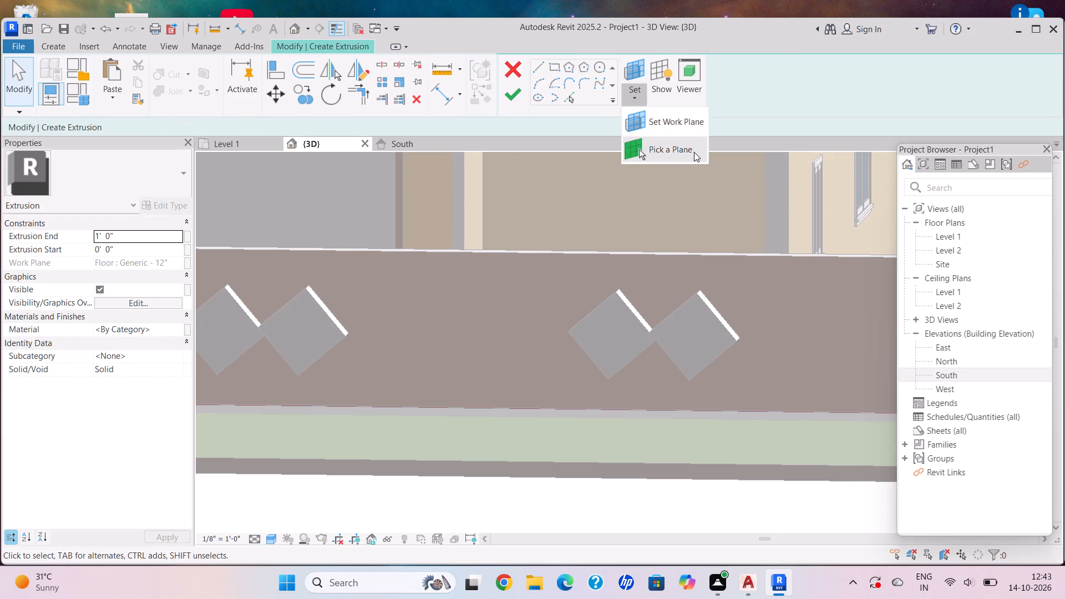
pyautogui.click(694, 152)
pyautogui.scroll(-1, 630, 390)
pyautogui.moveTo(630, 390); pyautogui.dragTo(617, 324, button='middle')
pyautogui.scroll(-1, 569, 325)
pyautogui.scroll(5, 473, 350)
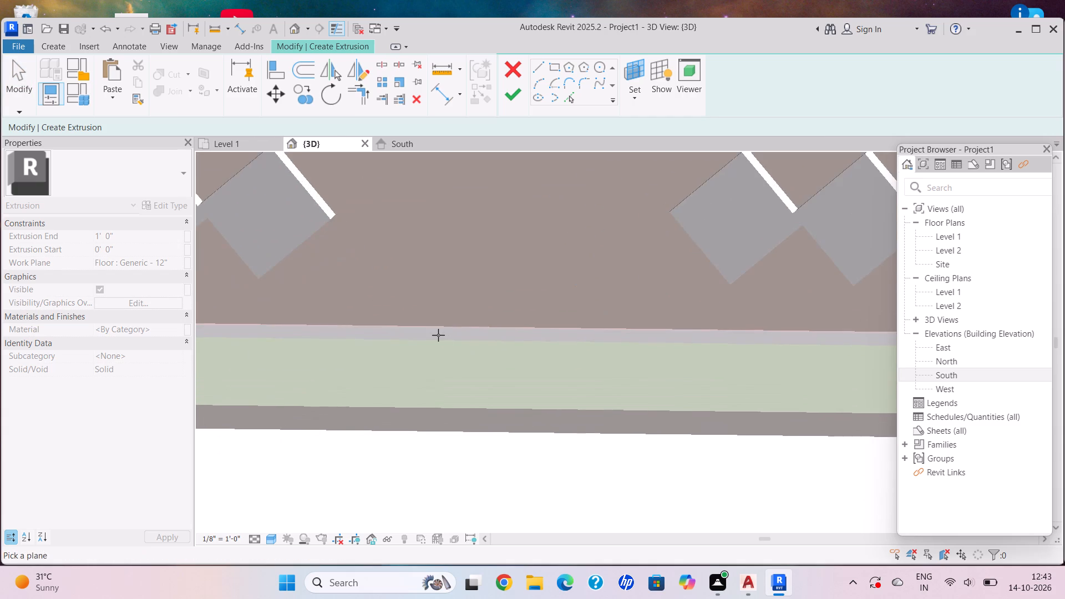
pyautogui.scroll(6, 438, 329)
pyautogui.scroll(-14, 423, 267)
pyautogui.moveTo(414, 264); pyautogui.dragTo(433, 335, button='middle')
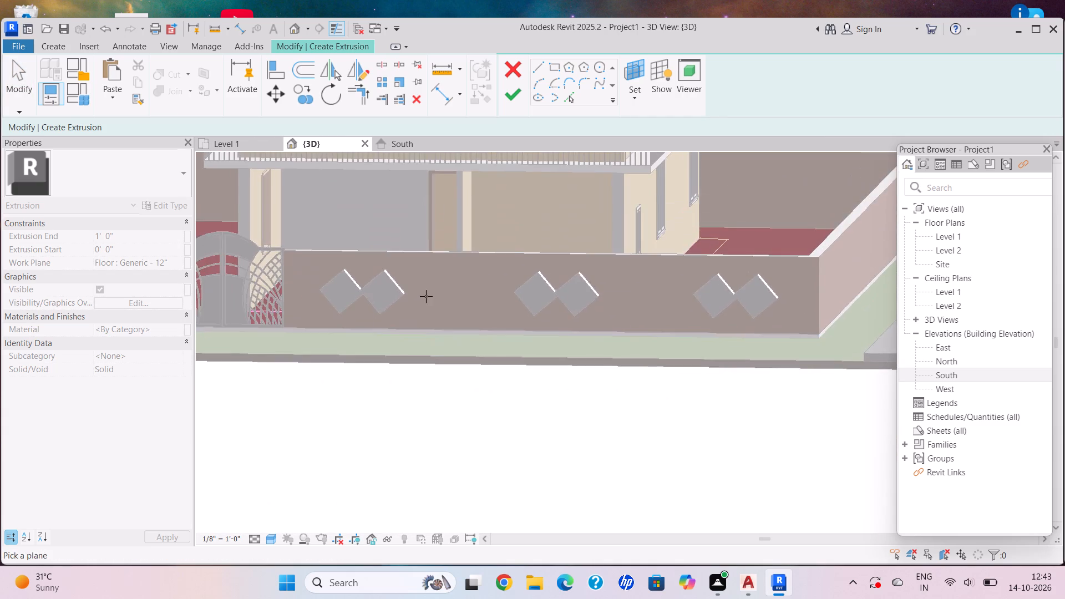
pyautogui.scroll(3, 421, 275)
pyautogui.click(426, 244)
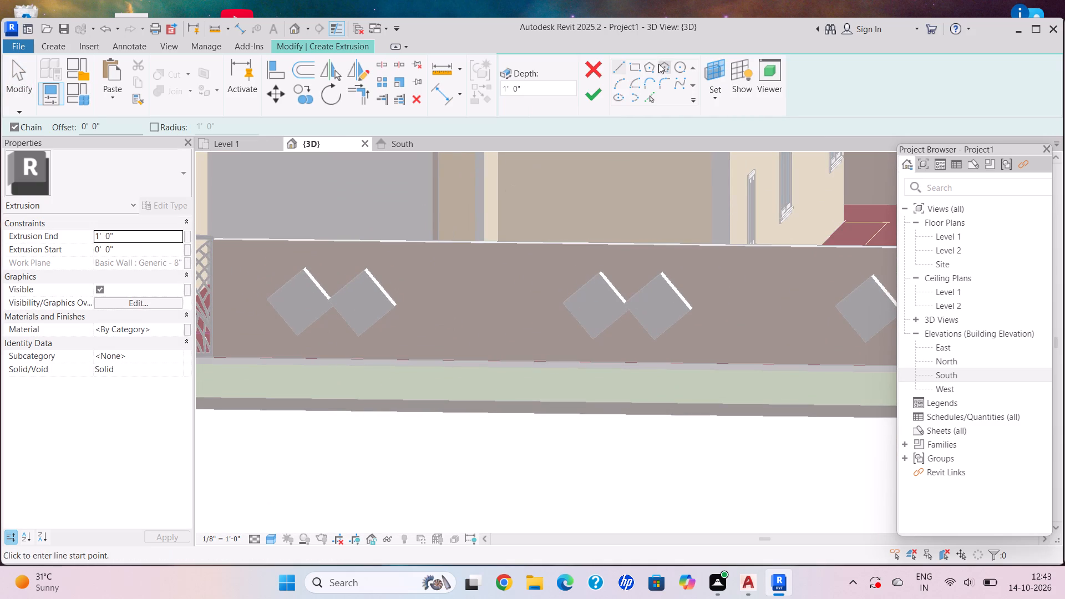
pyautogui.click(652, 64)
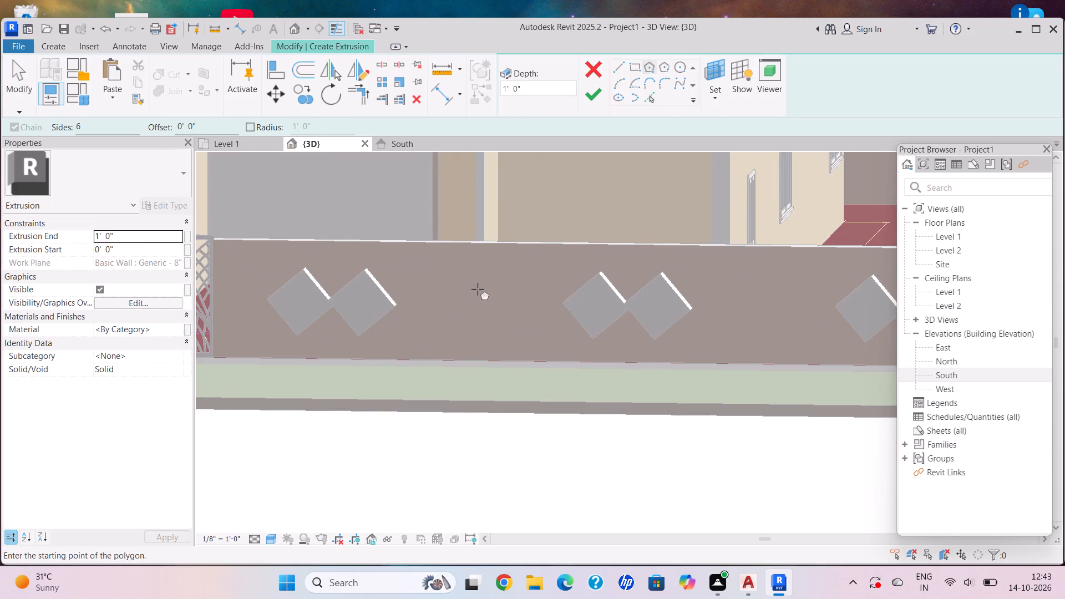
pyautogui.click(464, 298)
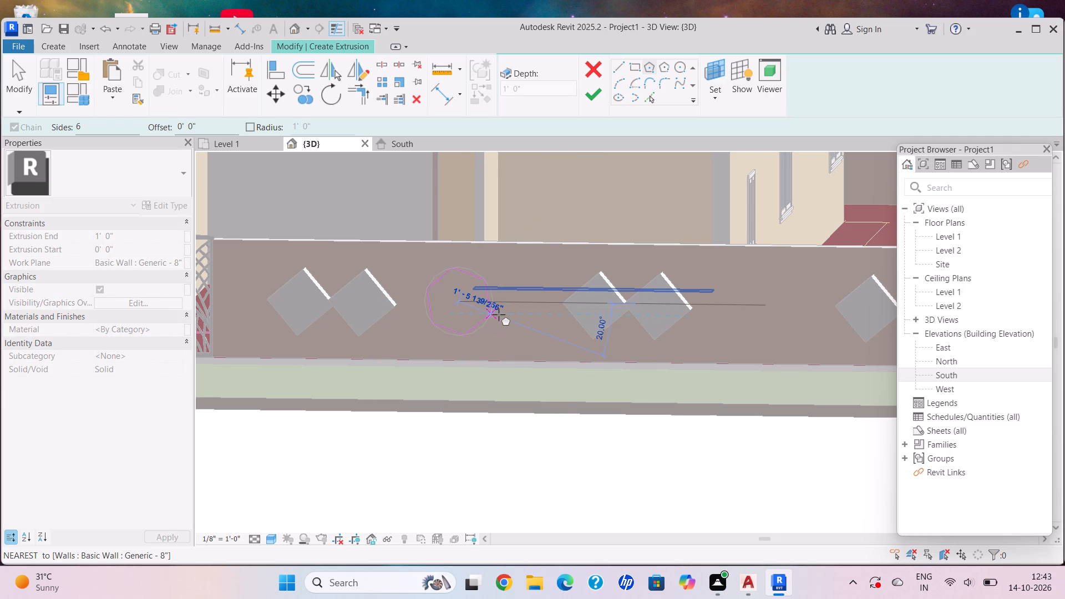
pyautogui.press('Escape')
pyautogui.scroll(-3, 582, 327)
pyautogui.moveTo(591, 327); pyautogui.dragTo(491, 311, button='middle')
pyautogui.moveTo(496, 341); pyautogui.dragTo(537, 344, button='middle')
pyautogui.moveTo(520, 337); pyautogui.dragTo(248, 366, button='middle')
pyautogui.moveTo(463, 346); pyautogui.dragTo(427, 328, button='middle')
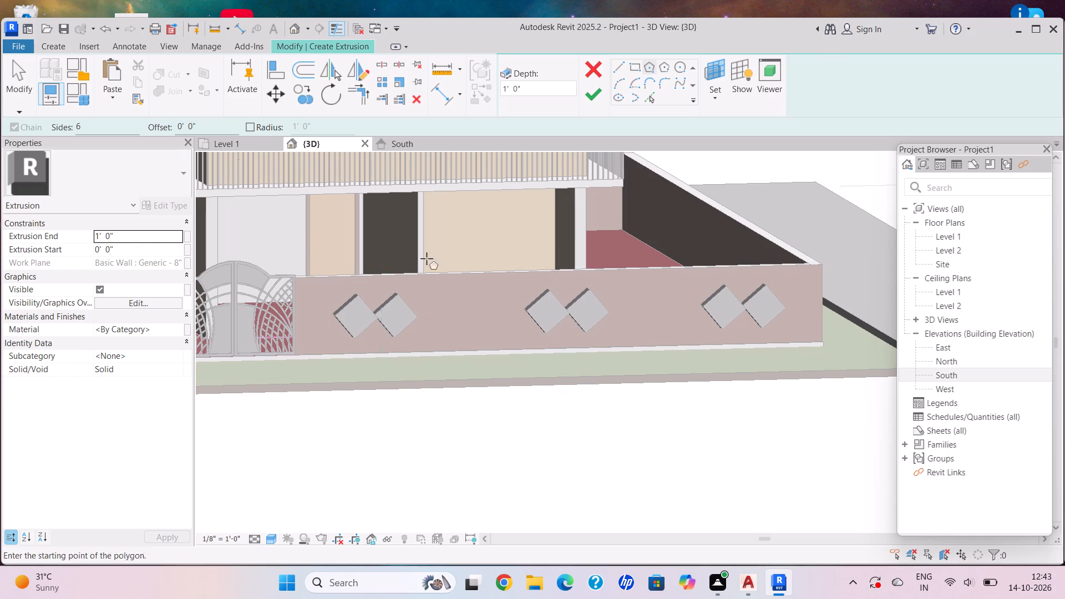
# On the long front wall's plane, extrude a six-sided polygon of about 1' 6" radius between the first two diamond pairs.
pyautogui.click(721, 100)
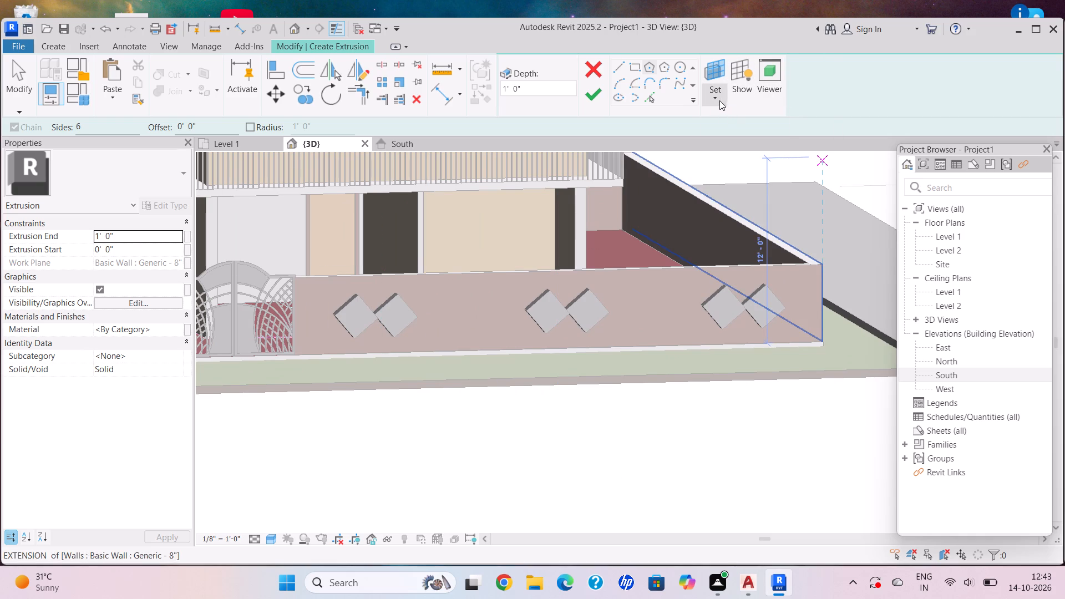
pyautogui.click(744, 146)
pyautogui.scroll(4, 489, 263)
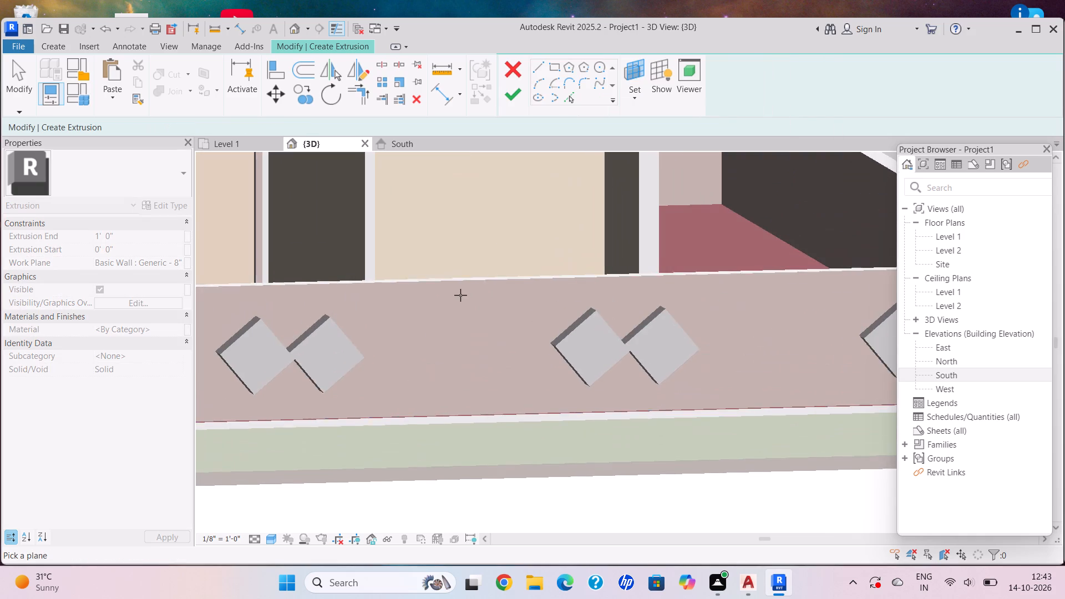
pyautogui.scroll(3, 455, 291)
pyautogui.click(450, 280)
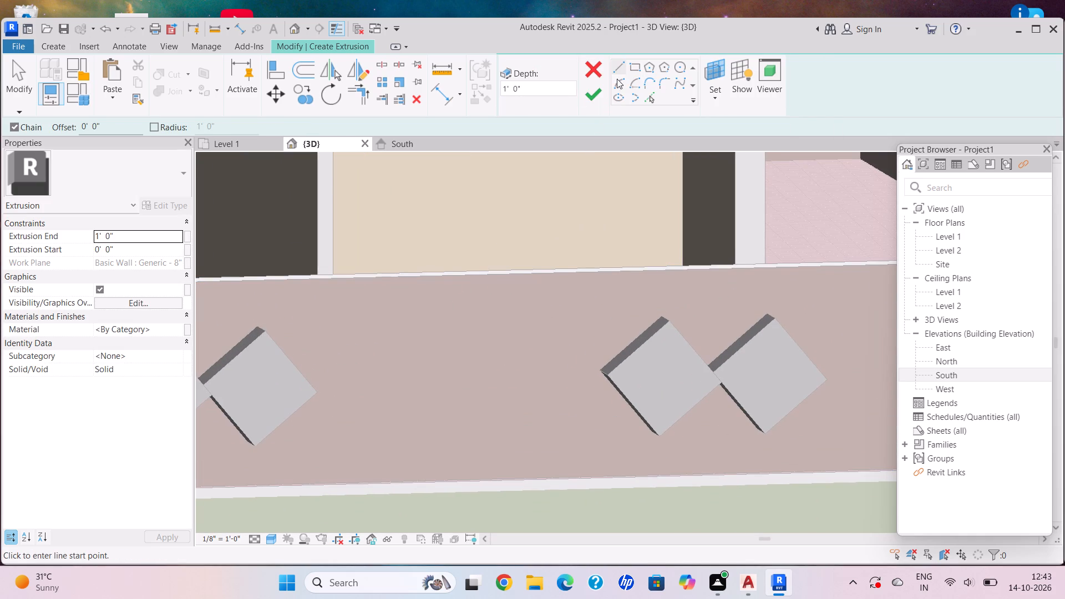
pyautogui.click(652, 64)
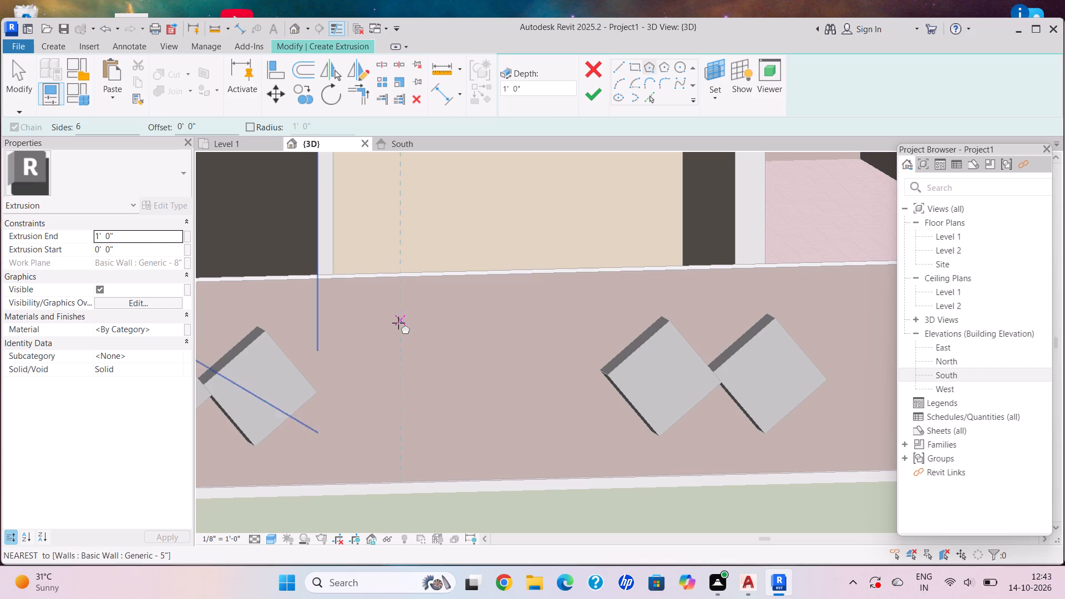
pyautogui.click(451, 367)
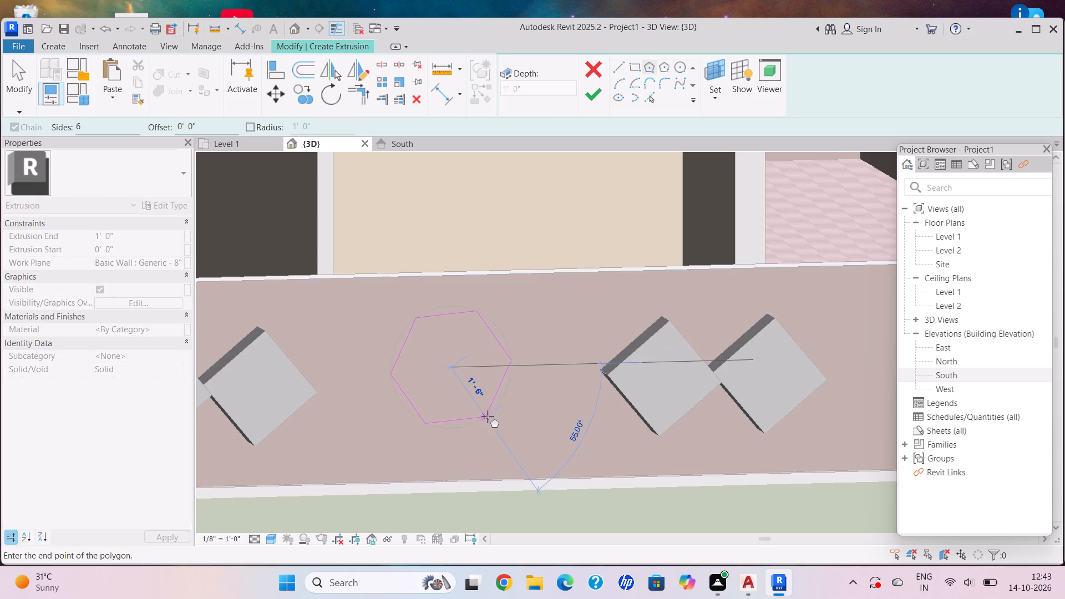
pyautogui.click(489, 415)
pyautogui.scroll(-5, 541, 406)
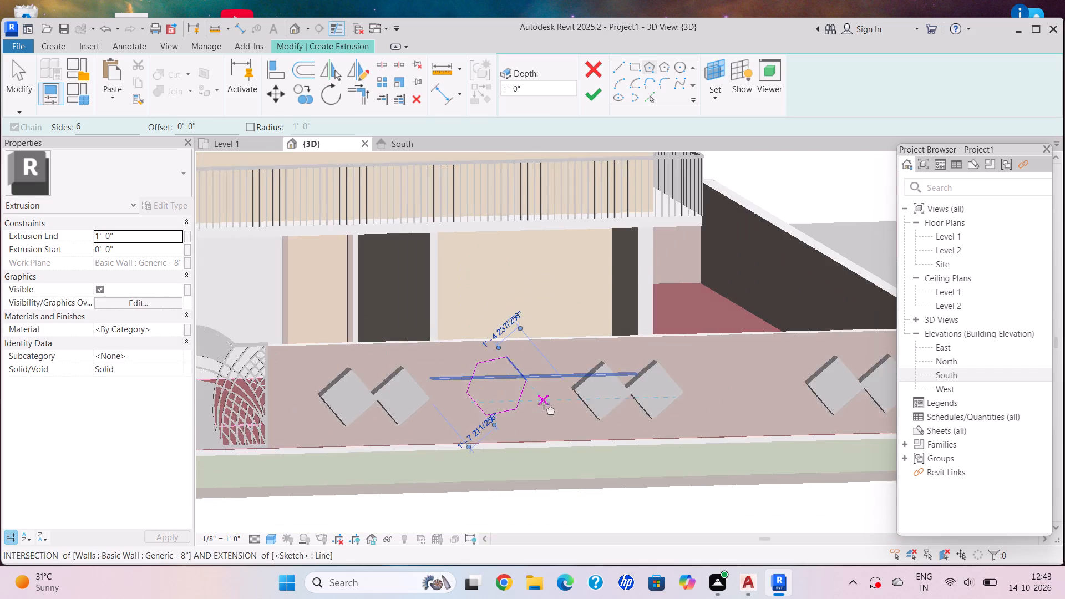
pyautogui.moveTo(544, 404); pyautogui.dragTo(505, 369, button='middle')
pyautogui.scroll(-1, 505, 369)
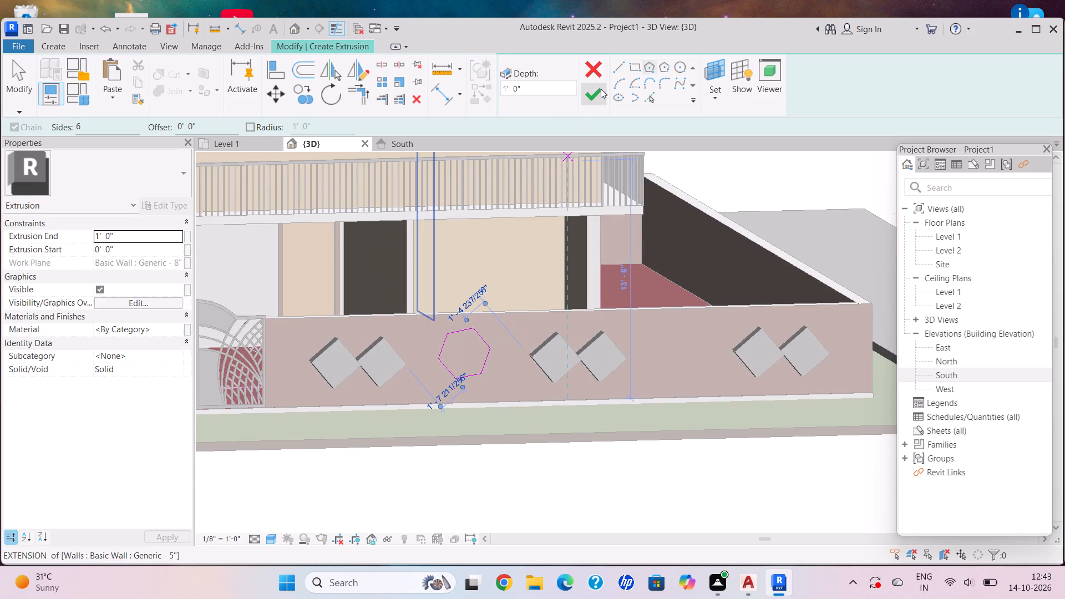
pyautogui.click(601, 89)
# Copy the hexagon along the long front wall into the gap between the second and third diamond pairs.
pyautogui.moveTo(523, 343); pyautogui.dragTo(413, 268, button='middle')
pyautogui.scroll(1, 398, 271)
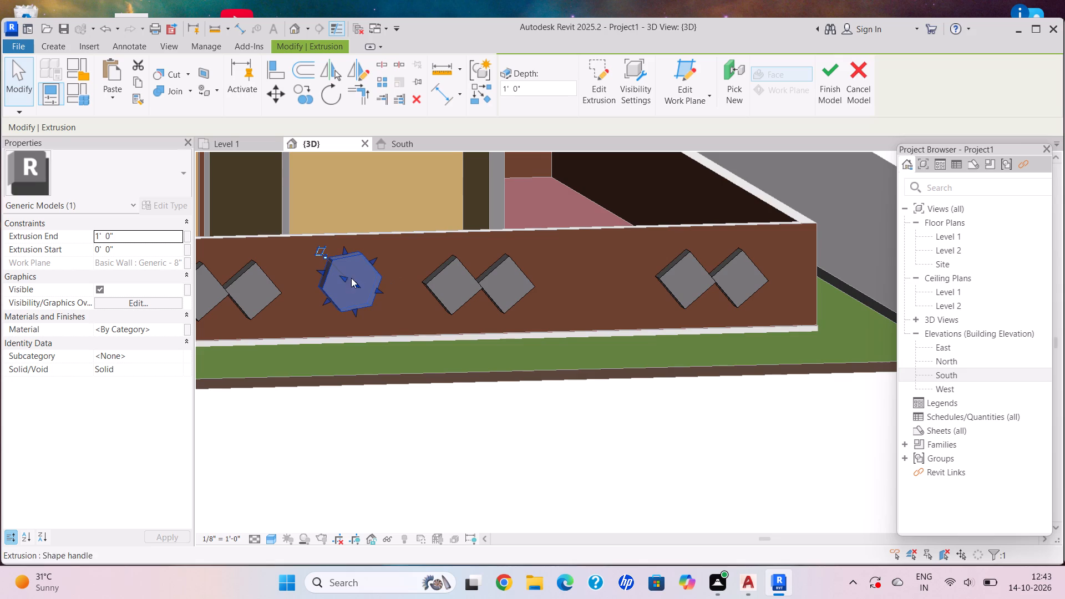
pyautogui.click(306, 95)
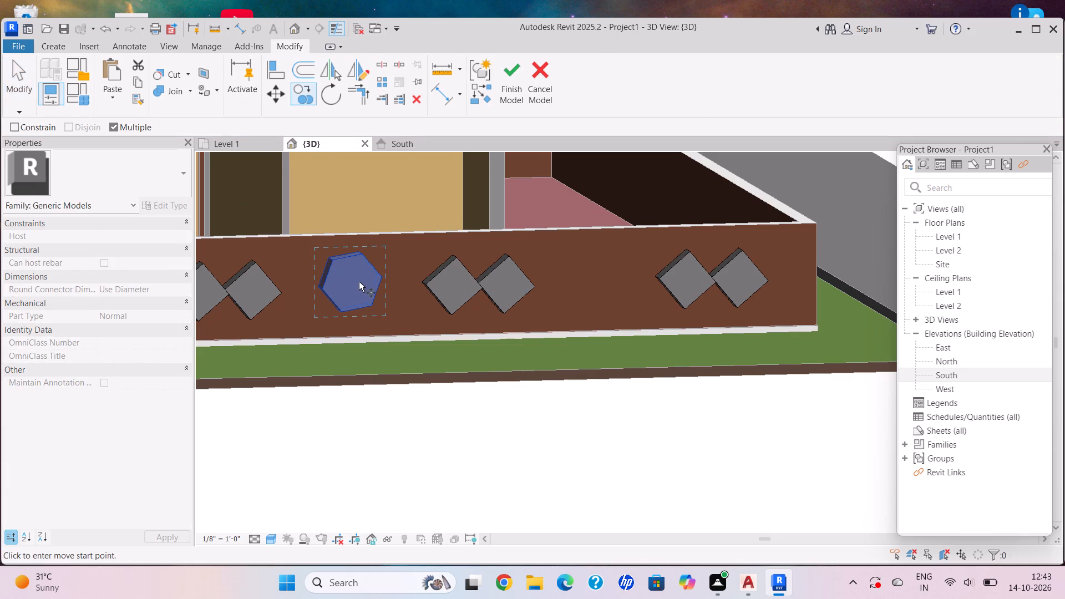
pyautogui.click(351, 281)
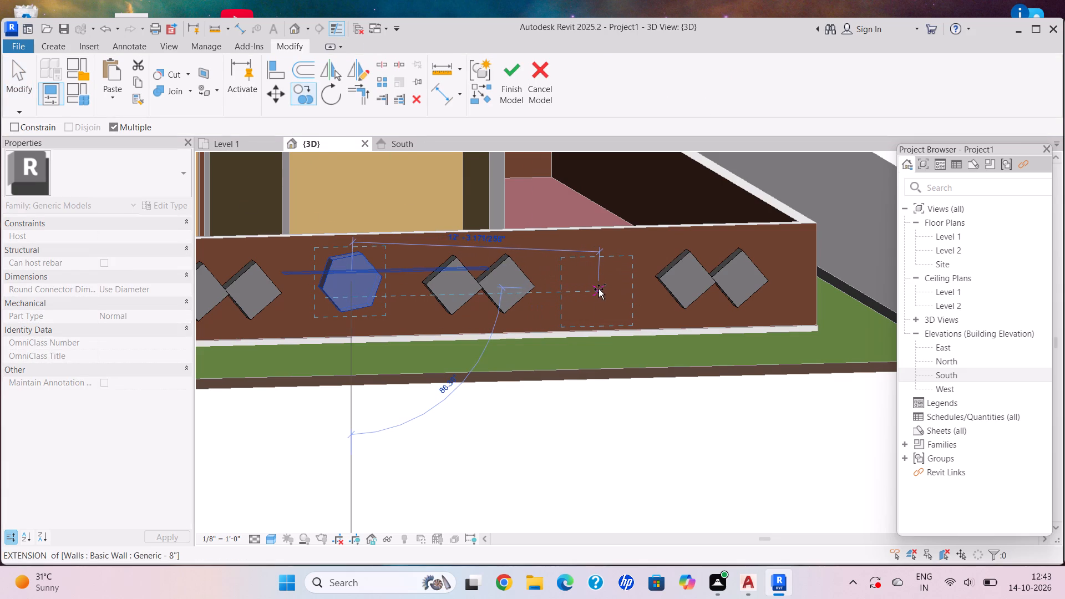
pyautogui.click(599, 289)
pyautogui.scroll(-4, 487, 322)
pyautogui.moveTo(508, 306); pyautogui.dragTo(637, 281, button='middle')
pyautogui.scroll(-1, 647, 281)
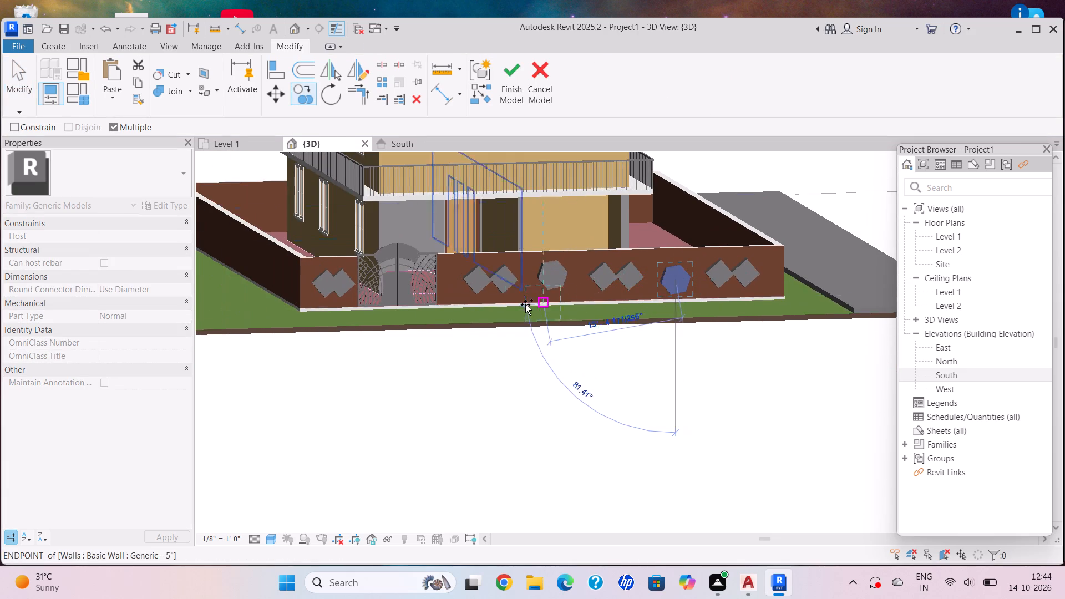
pyautogui.keyDown('shift'); pyautogui.moveTo(486, 305); pyautogui.dragTo(470, 314, button='middle'); pyautogui.keyUp('shift')
pyautogui.scroll(2, 472, 314)
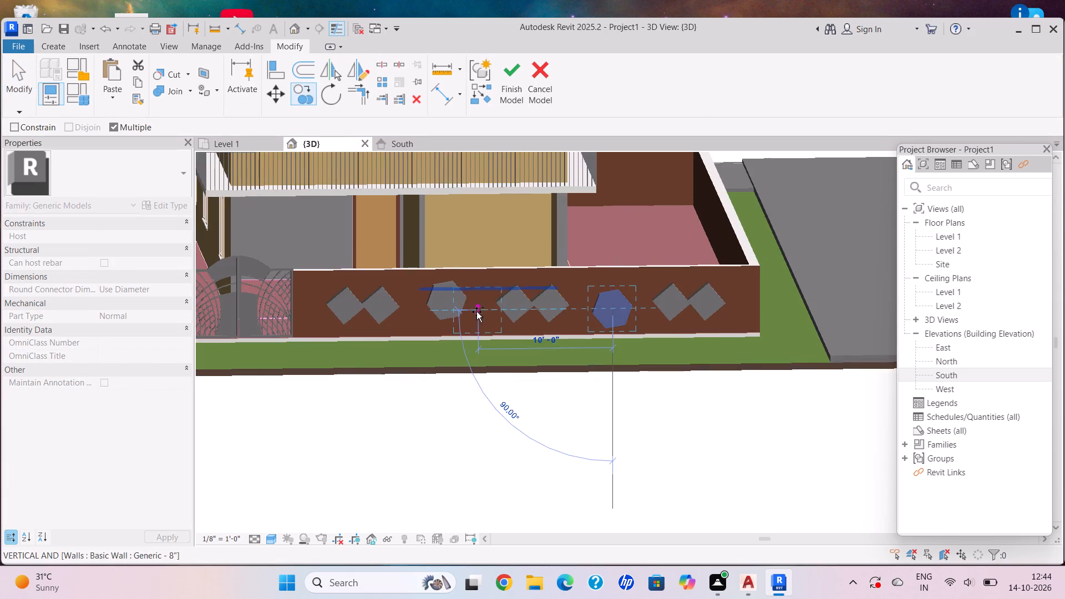
pyautogui.press('Escape')
# Move the hexagon nearest the gate slightly down on the wall to line up better with the diamonds.
pyautogui.click(453, 318)
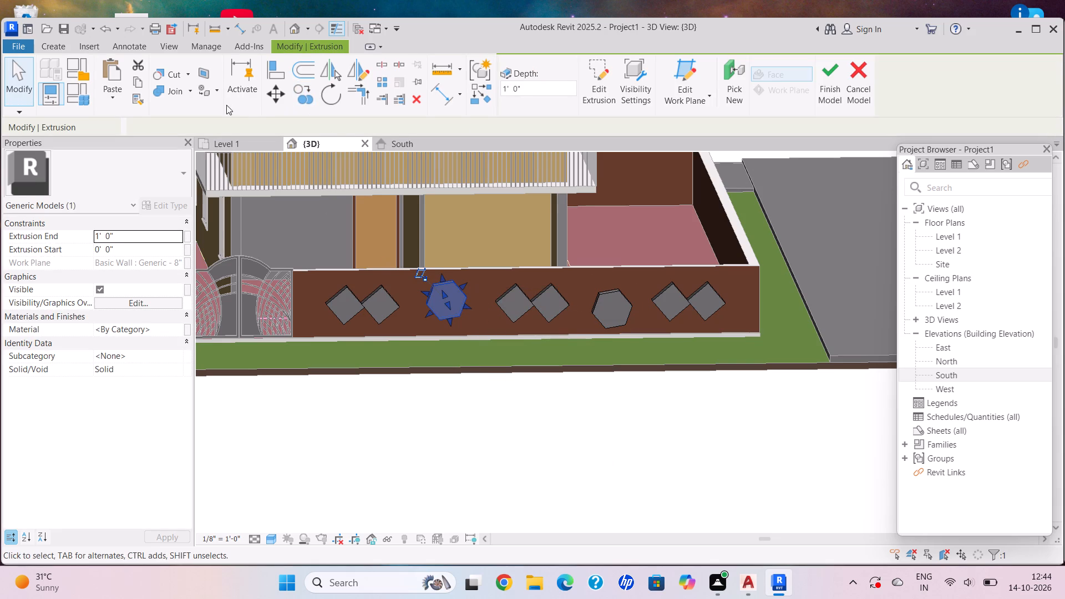
pyautogui.click(277, 98)
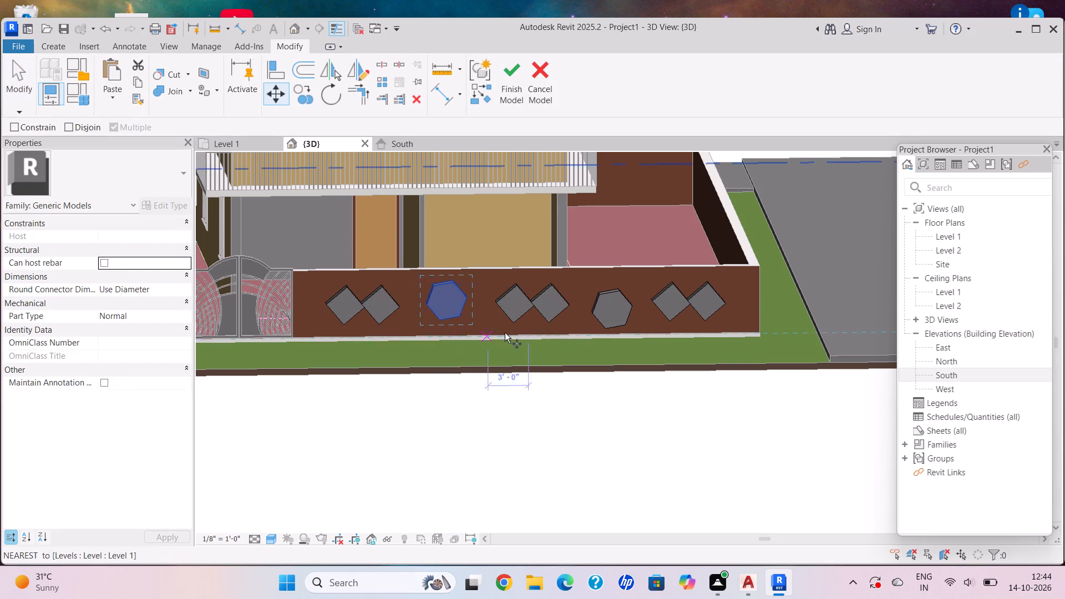
pyautogui.scroll(5, 505, 333)
pyautogui.click(403, 290)
pyautogui.click(410, 298)
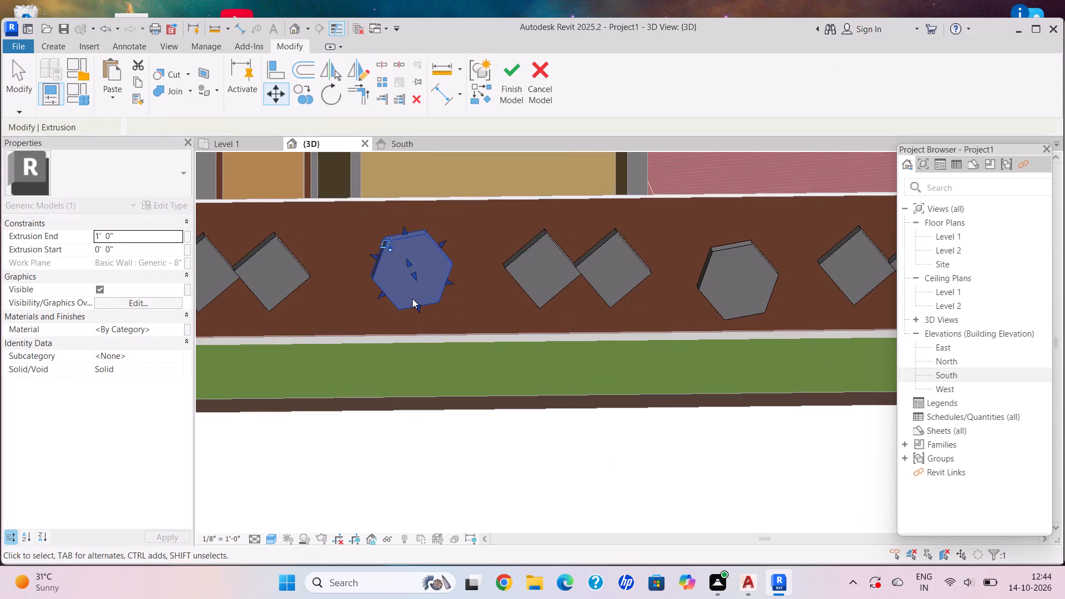
# Move the copied hexagon between the second and third diamond pairs slightly up on the wall.
pyautogui.scroll(-4, 438, 294)
pyautogui.moveTo(367, 293); pyautogui.dragTo(326, 292, button='middle')
pyautogui.click(580, 265)
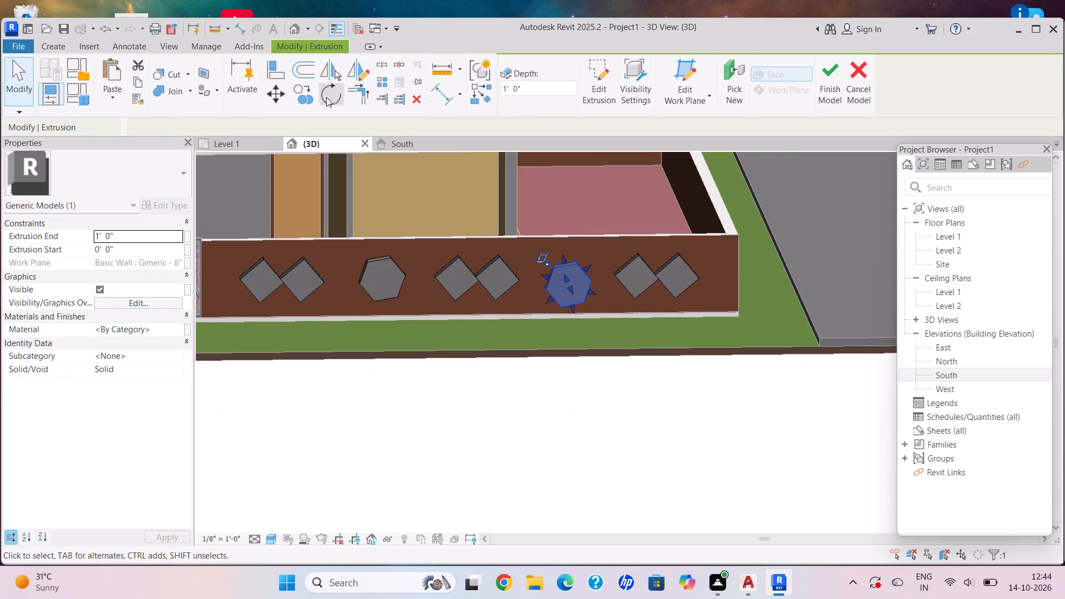
pyautogui.click(268, 97)
pyautogui.scroll(4, 571, 295)
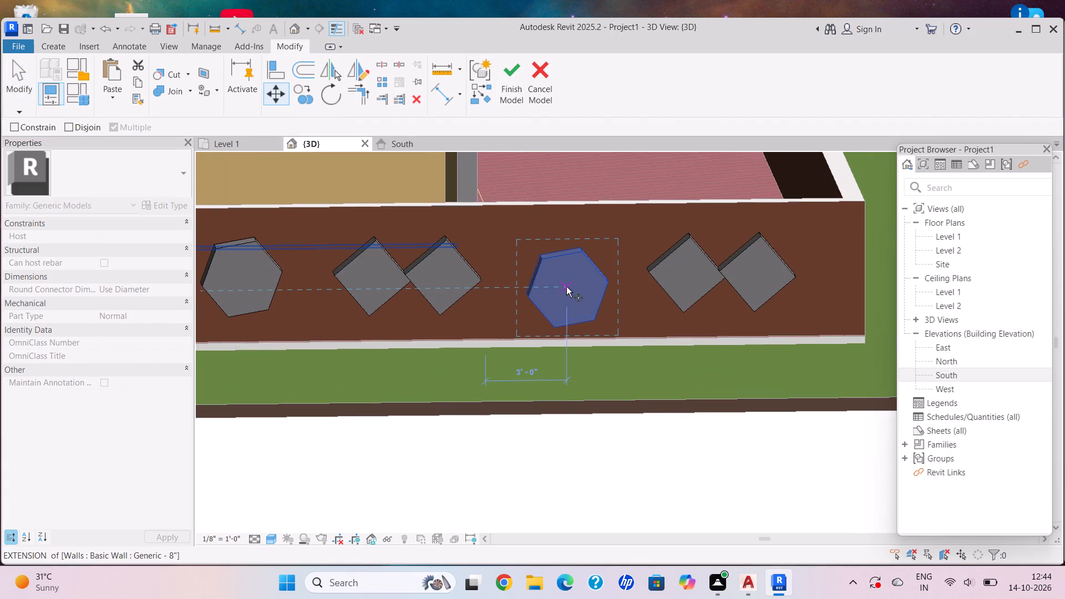
pyautogui.click(567, 286)
pyautogui.click(569, 275)
pyautogui.scroll(-6, 569, 277)
pyautogui.scroll(-1, 550, 324)
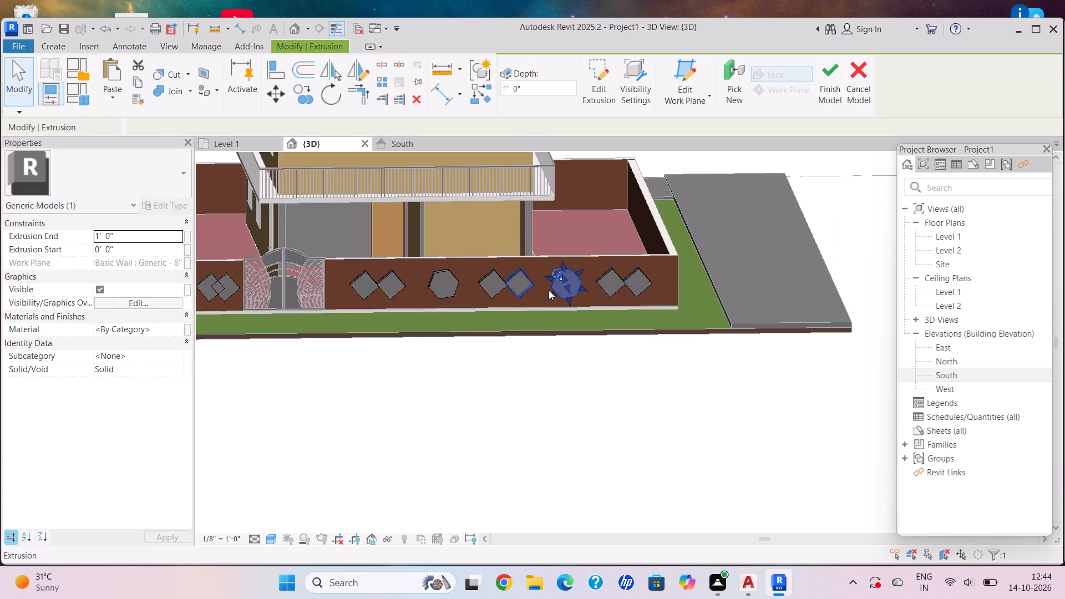
# Finish the in-place model containing the two hexagons.
pyautogui.scroll(-5, 264, 404)
pyautogui.keyDown('shift'); pyautogui.moveTo(260, 419); pyautogui.dragTo(234, 404, button='middle'); pyautogui.keyUp('shift')
pyautogui.moveTo(263, 378); pyautogui.dragTo(267, 375, button='middle')
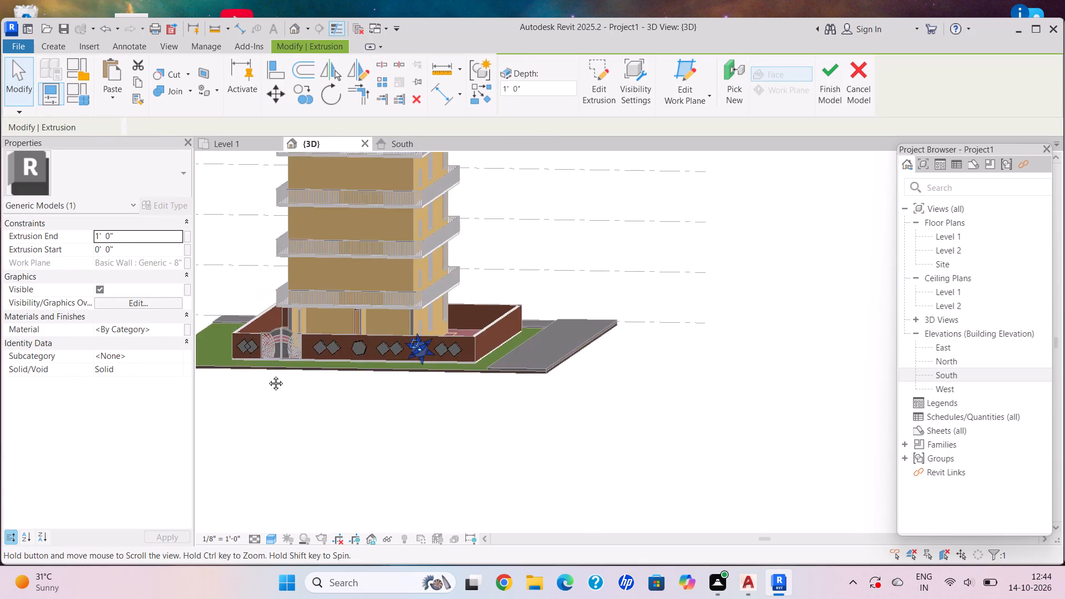
pyautogui.moveTo(267, 375); pyautogui.dragTo(281, 377, button='middle')
pyautogui.scroll(4, 343, 362)
pyautogui.moveTo(364, 360); pyautogui.dragTo(418, 394, button='middle')
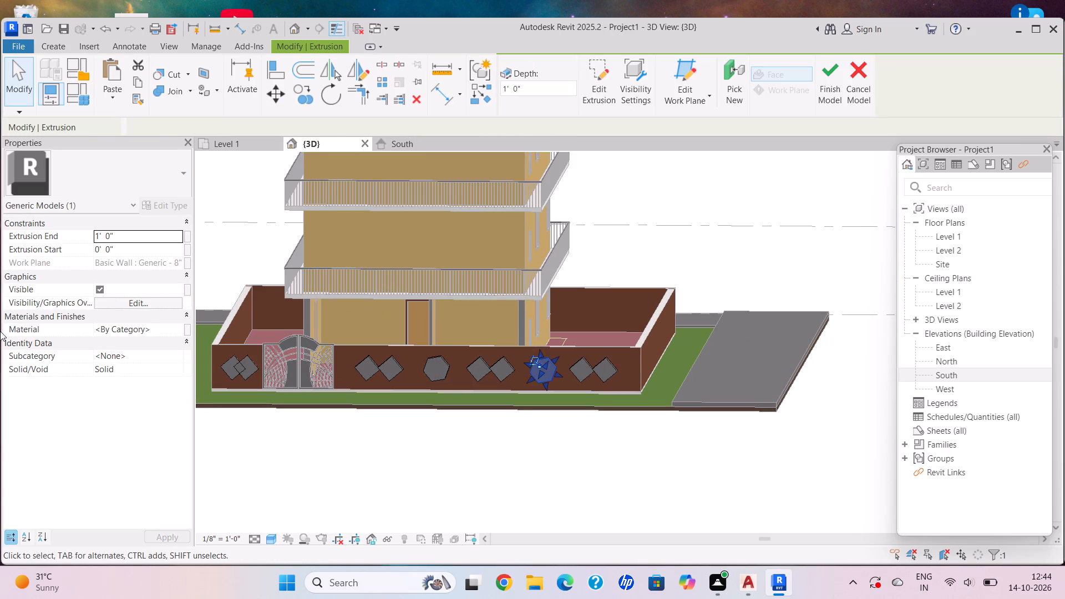
pyautogui.click(830, 62)
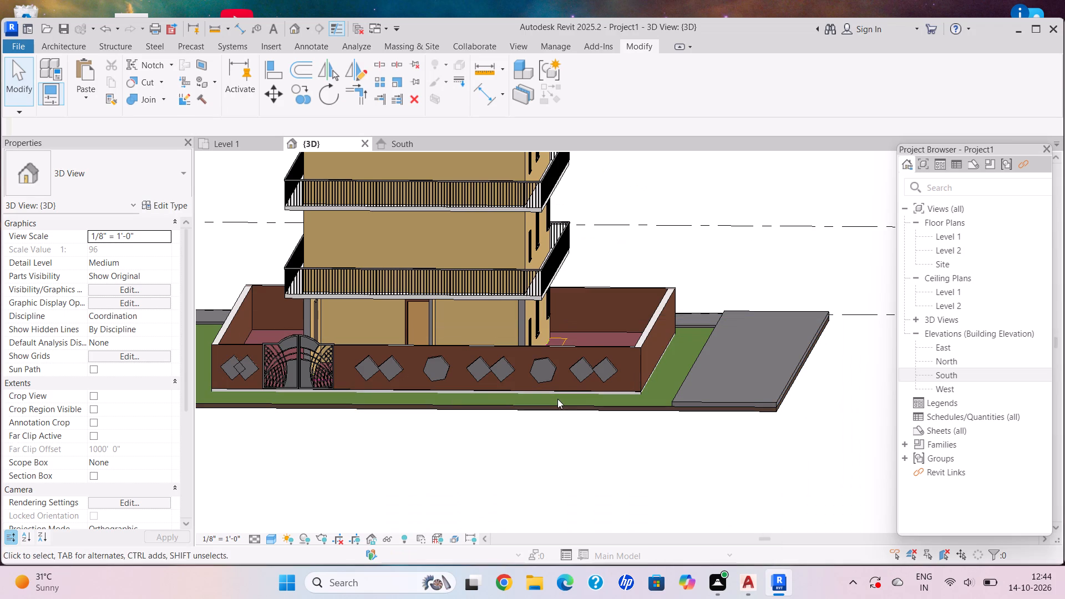
pyautogui.press('Escape')
# Open the in-place model of the diamonds on the long front wall for editing.
pyautogui.keyDown('shift'); pyautogui.moveTo(536, 380); pyautogui.dragTo(570, 388, button='middle'); pyautogui.keyUp('shift')
pyautogui.scroll(4, 337, 373)
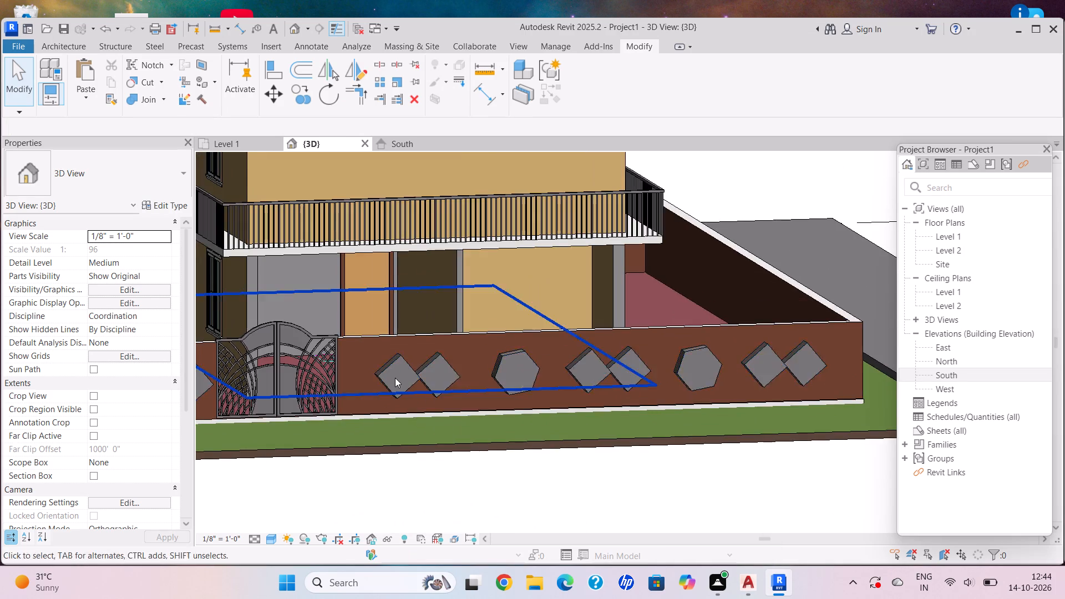
pyautogui.scroll(3, 395, 377)
pyautogui.click(398, 373)
pyautogui.click(397, 356)
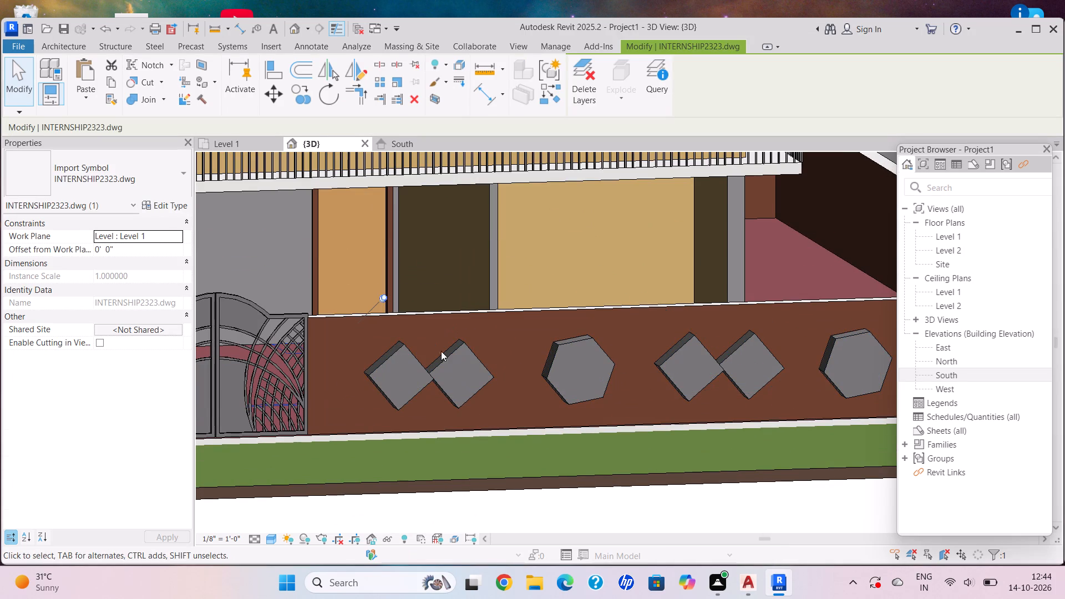
pyautogui.press('Escape')
pyautogui.click(432, 363)
pyautogui.click(577, 87)
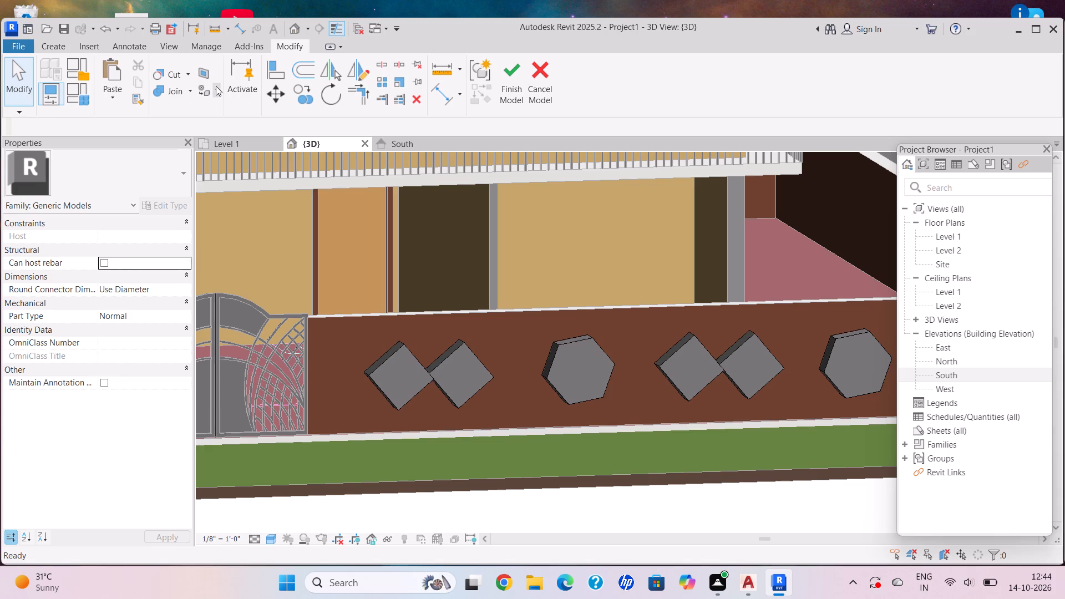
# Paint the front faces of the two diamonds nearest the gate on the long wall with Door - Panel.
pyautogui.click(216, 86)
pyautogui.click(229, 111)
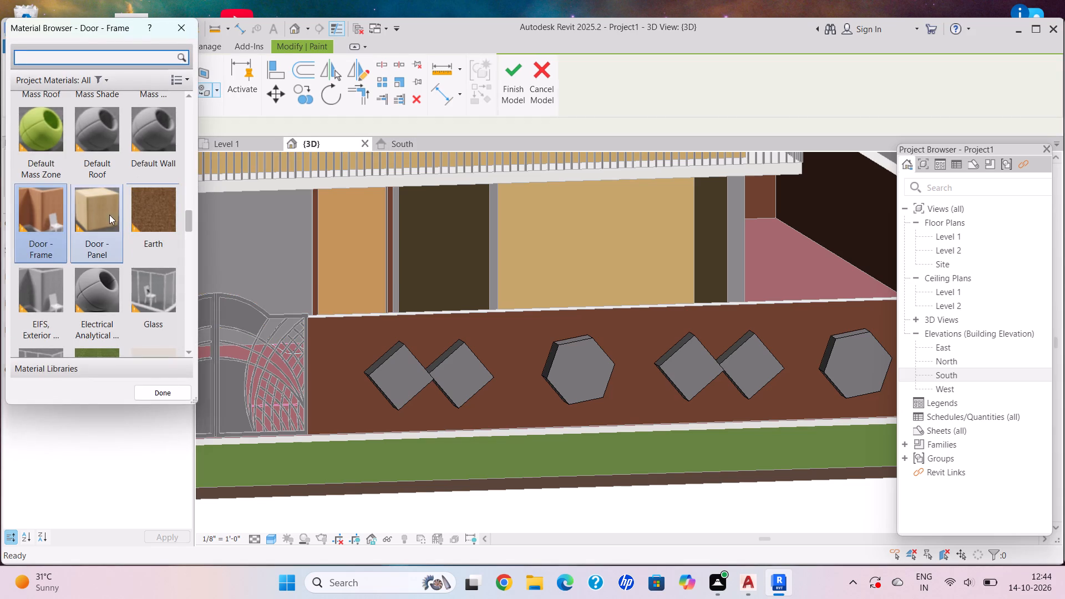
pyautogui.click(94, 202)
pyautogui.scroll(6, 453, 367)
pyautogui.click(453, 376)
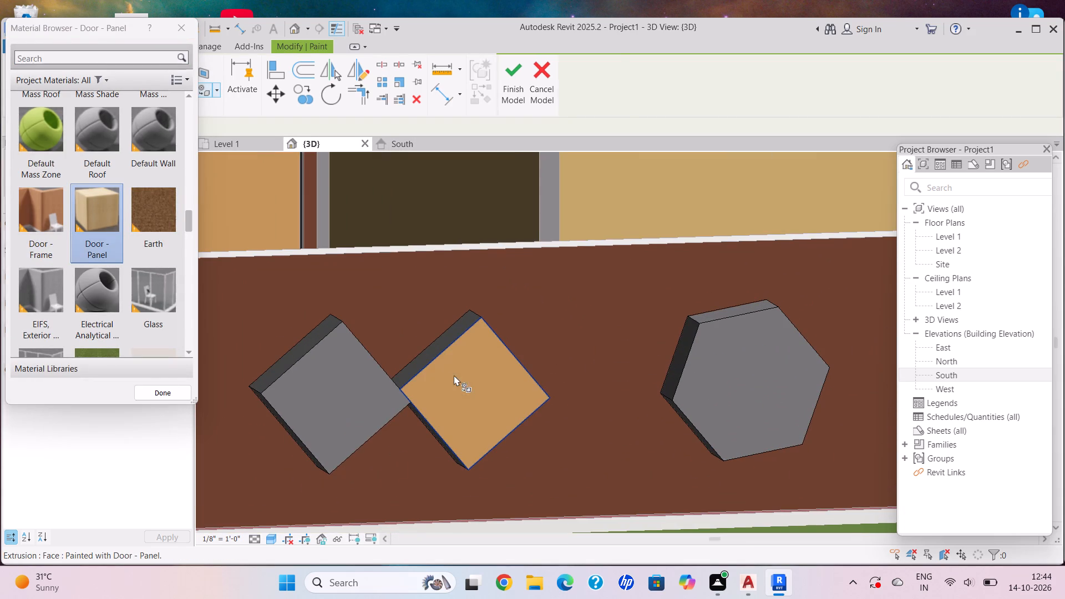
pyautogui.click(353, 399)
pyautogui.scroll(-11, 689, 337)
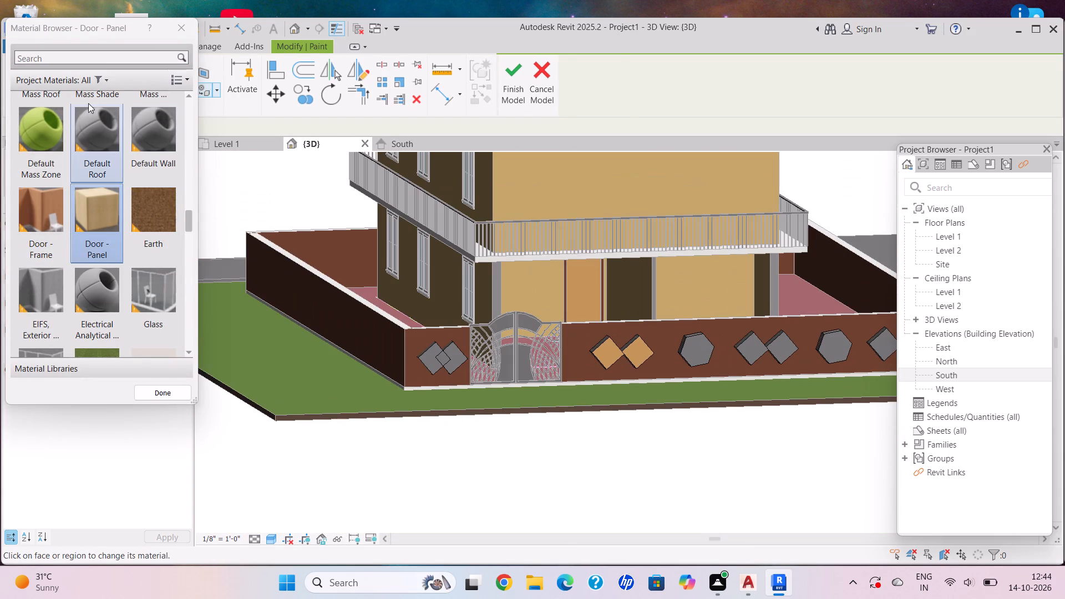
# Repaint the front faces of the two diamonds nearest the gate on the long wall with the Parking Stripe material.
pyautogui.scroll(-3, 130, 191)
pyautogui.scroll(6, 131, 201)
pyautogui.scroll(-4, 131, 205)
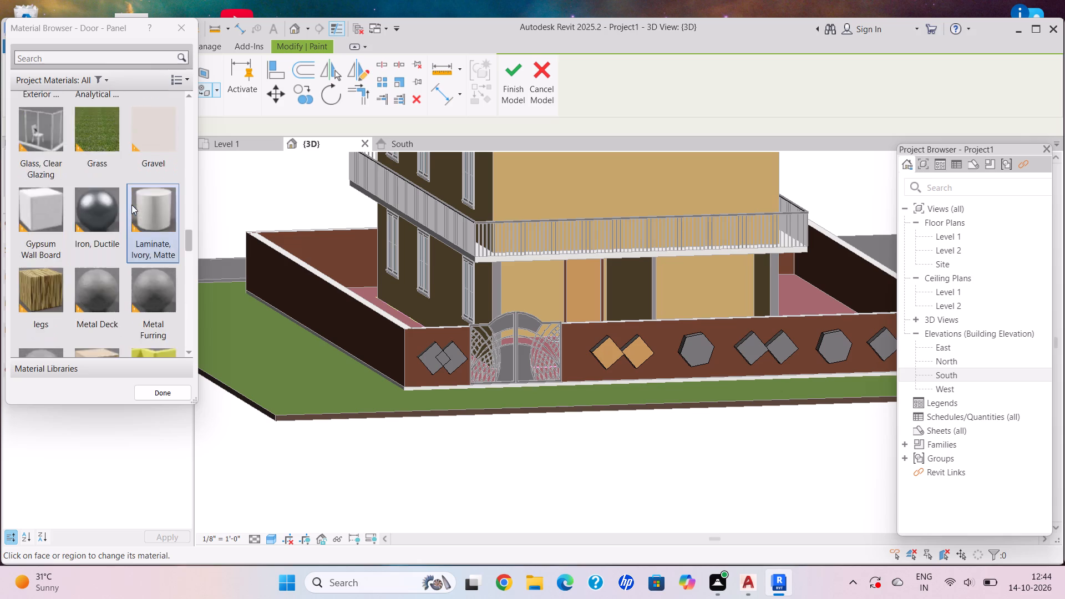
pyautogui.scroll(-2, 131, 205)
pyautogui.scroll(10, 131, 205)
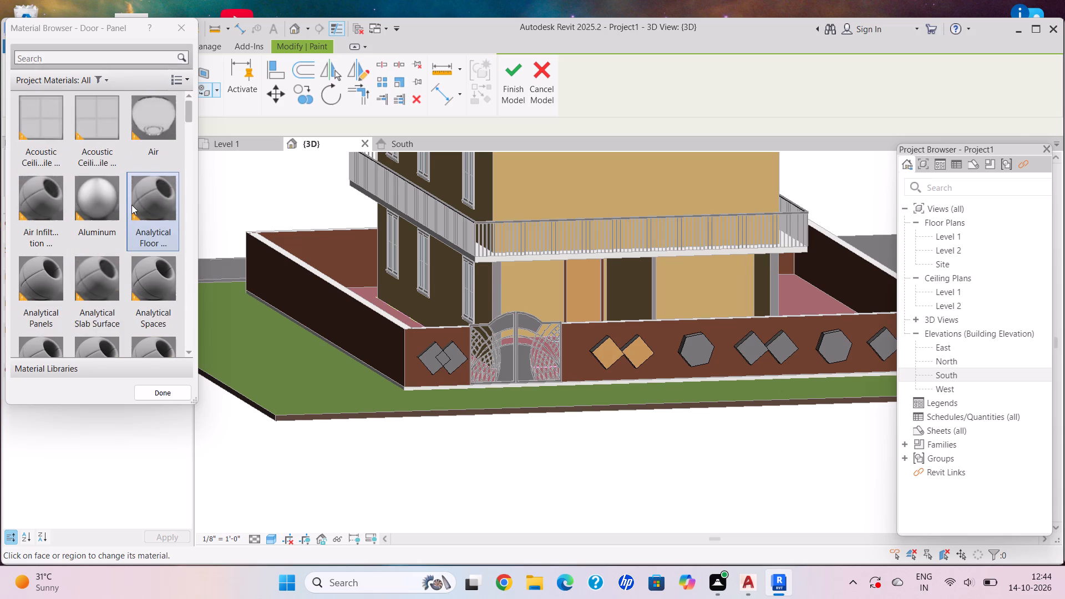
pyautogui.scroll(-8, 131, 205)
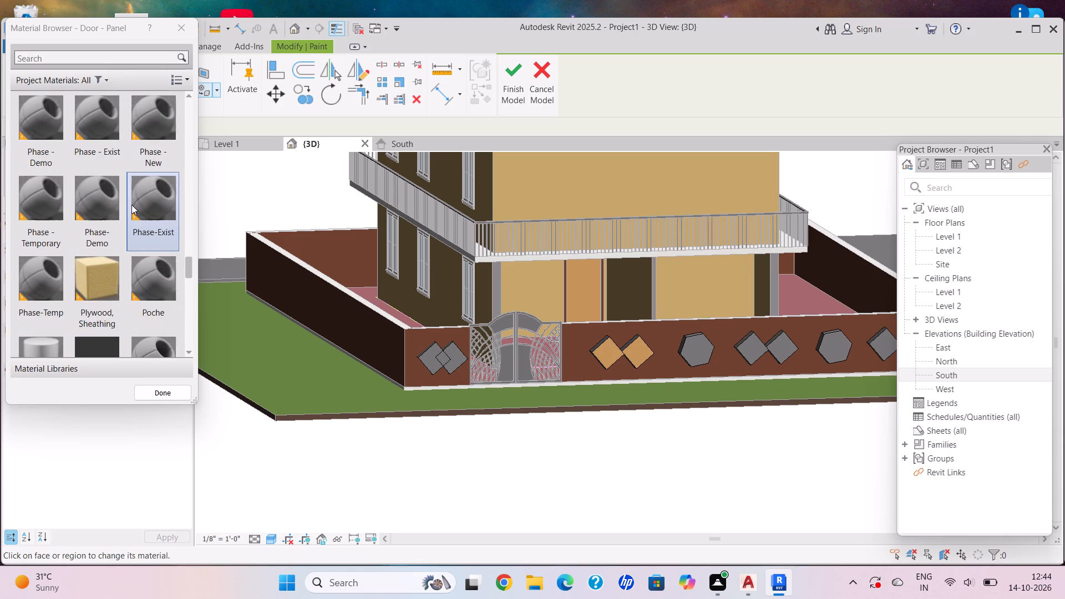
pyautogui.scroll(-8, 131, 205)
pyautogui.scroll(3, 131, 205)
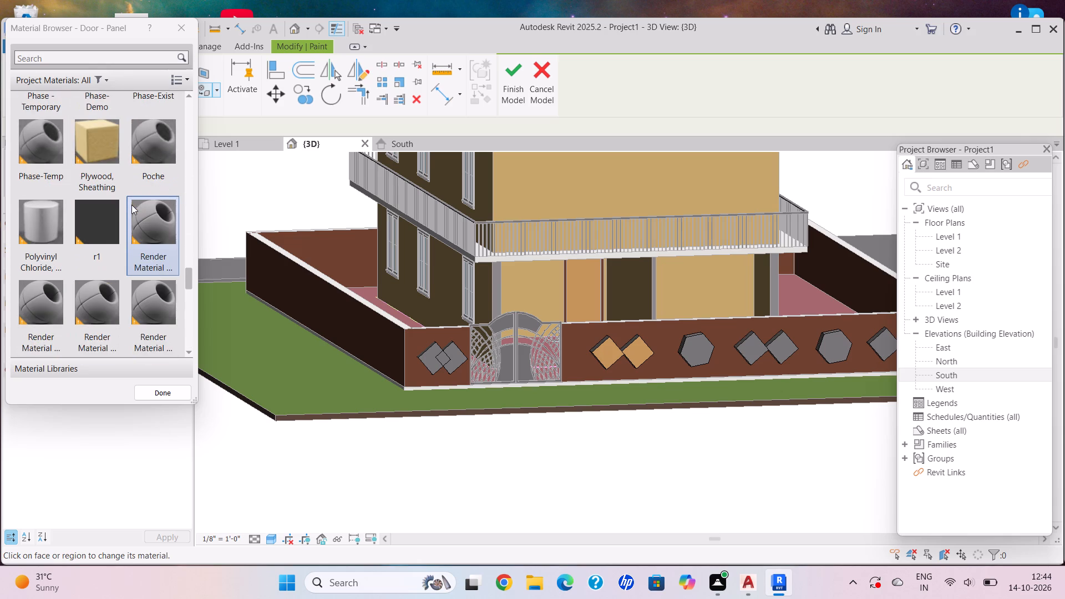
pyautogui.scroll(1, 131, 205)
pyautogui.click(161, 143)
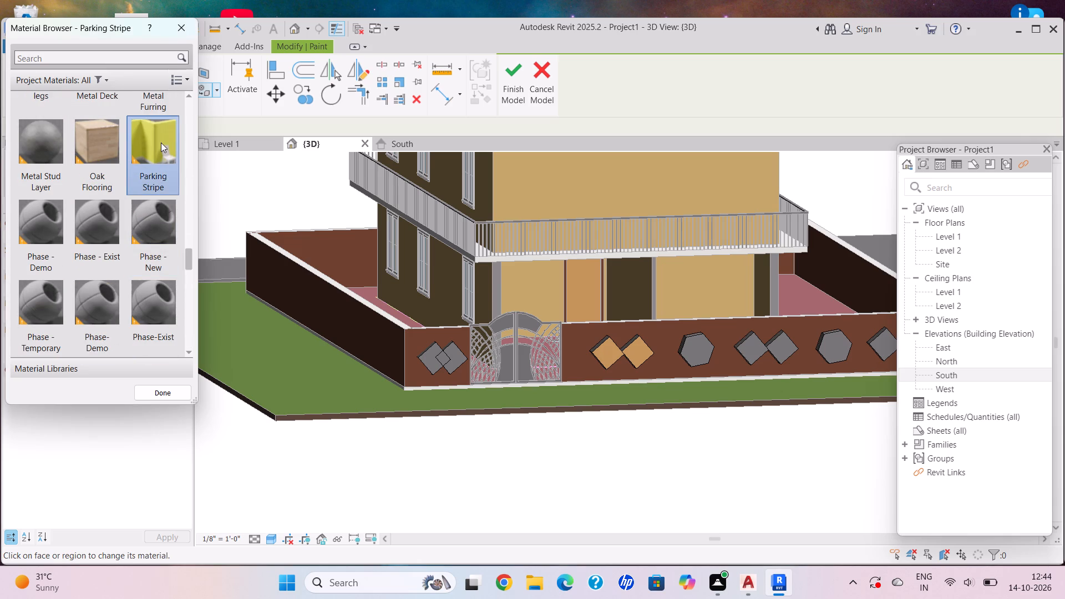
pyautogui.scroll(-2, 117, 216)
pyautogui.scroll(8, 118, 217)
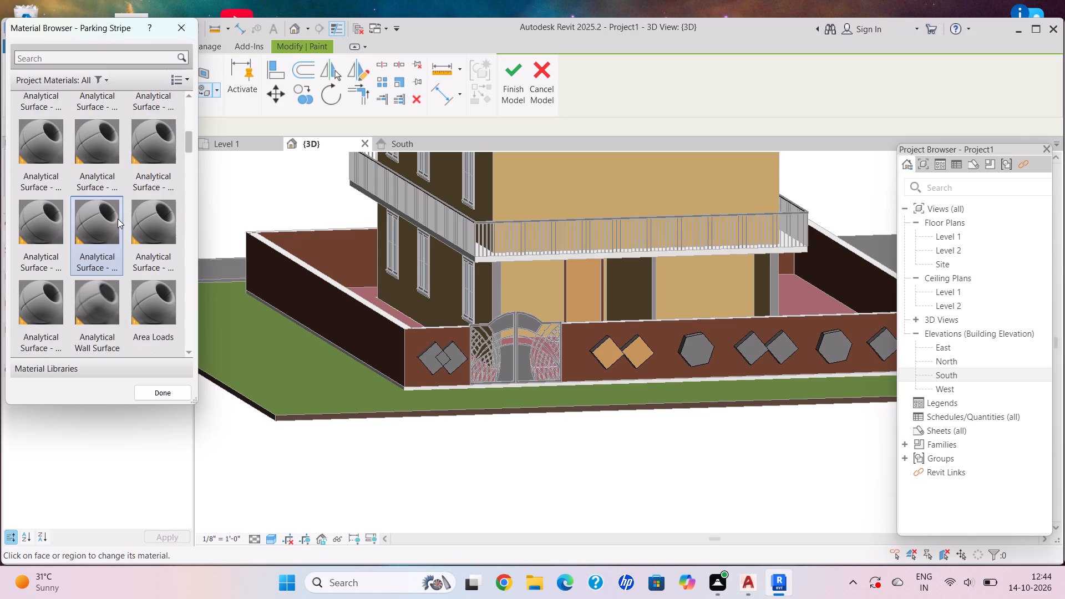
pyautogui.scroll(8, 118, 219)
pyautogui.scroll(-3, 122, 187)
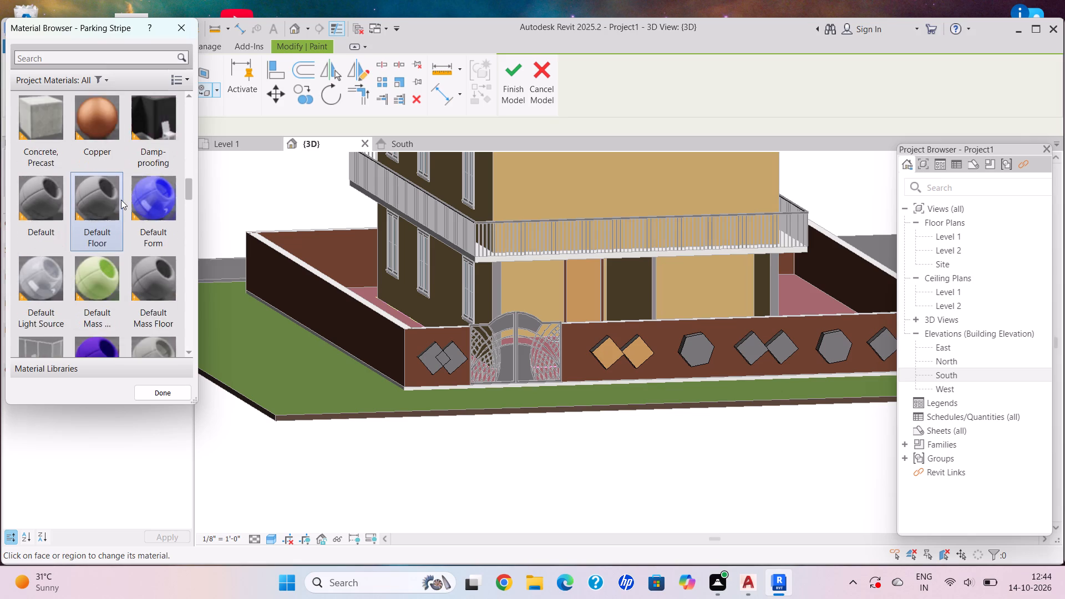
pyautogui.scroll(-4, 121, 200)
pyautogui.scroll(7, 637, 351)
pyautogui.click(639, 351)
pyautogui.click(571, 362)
# Look through the project materials for other finishes that could suit the wall decorations.
pyautogui.scroll(-8, 624, 389)
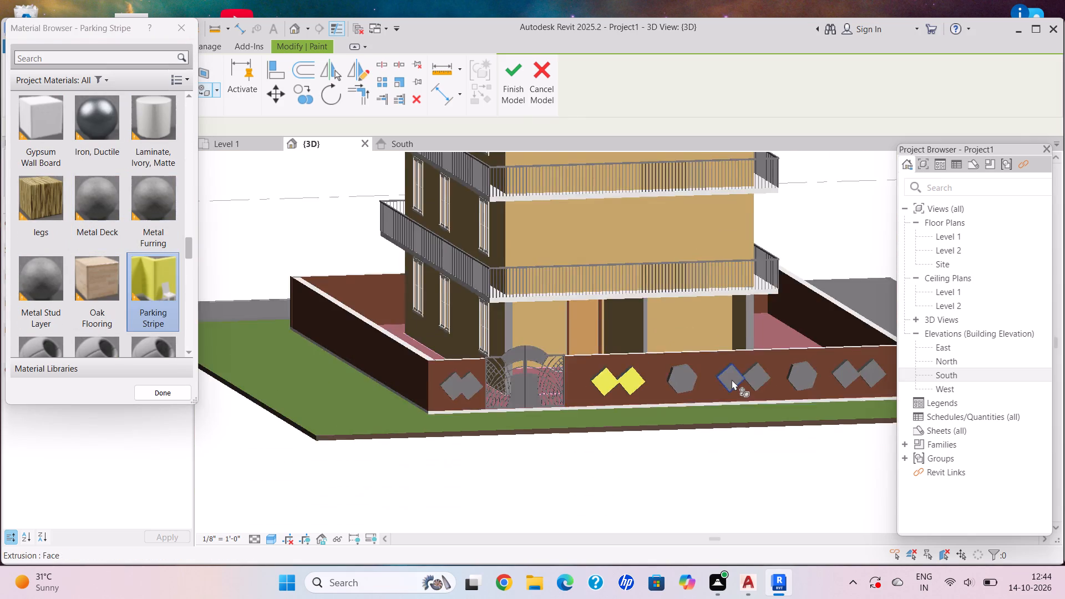
pyautogui.scroll(-4, 732, 379)
pyautogui.moveTo(729, 379); pyautogui.dragTo(626, 396, button='middle')
pyautogui.scroll(6, 619, 400)
pyautogui.scroll(3, 171, 283)
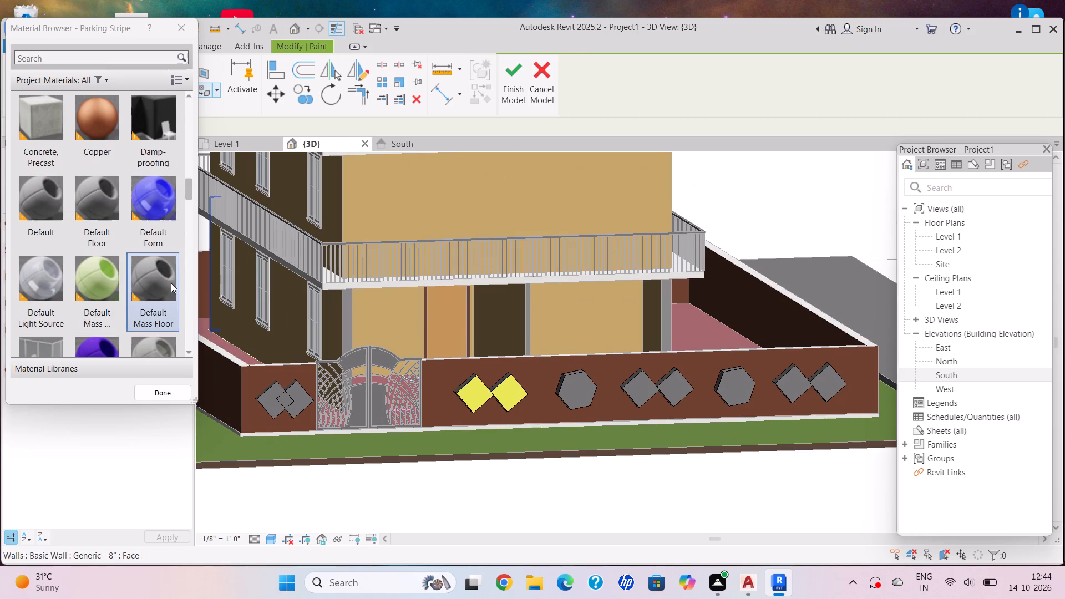
pyautogui.scroll(1, 171, 283)
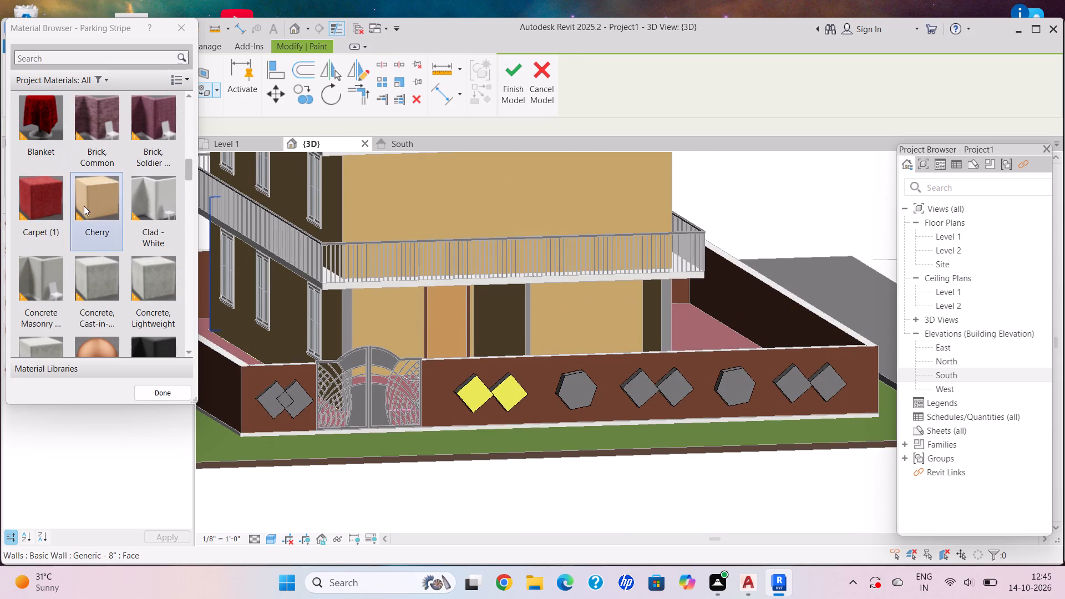
pyautogui.scroll(-2, 90, 197)
pyautogui.scroll(2, 91, 197)
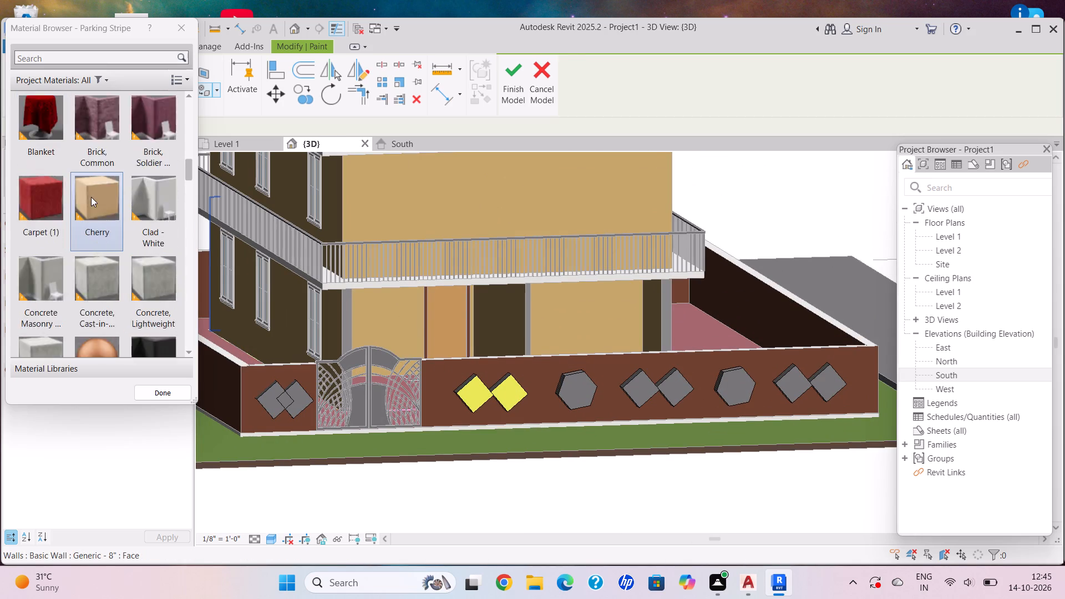
pyautogui.scroll(2, 91, 197)
pyautogui.scroll(-1, 91, 197)
pyautogui.scroll(2, 91, 197)
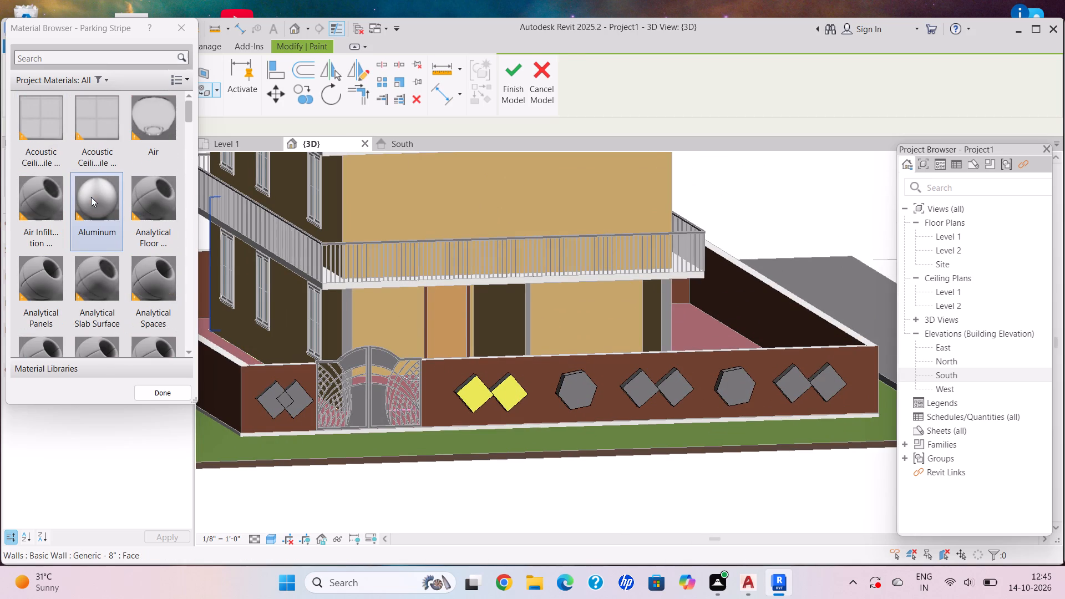
pyautogui.scroll(2, 91, 197)
pyautogui.scroll(-3, 91, 197)
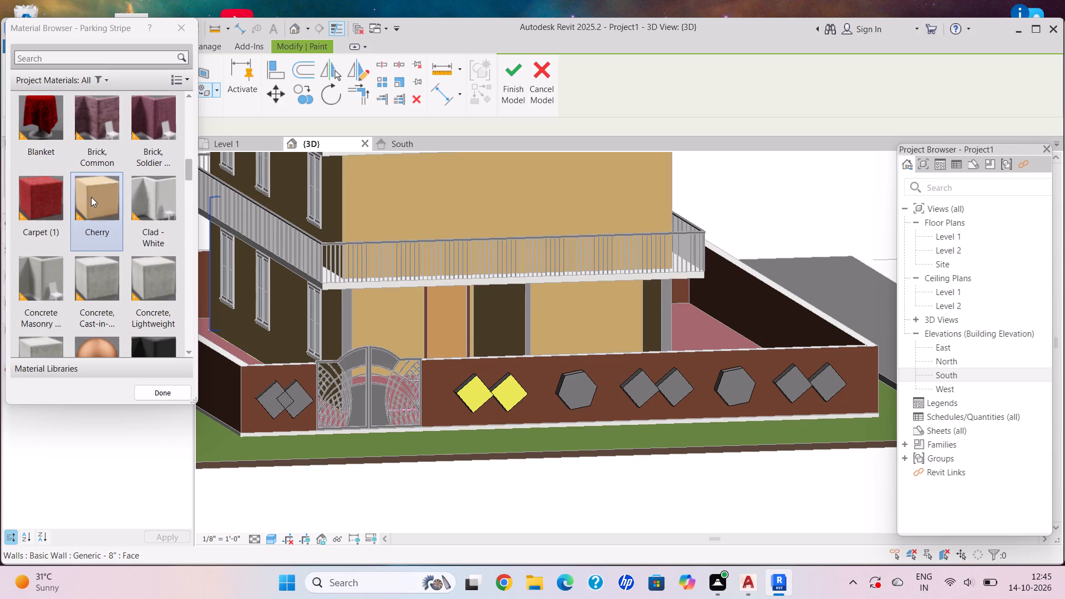
pyautogui.scroll(-5, 91, 197)
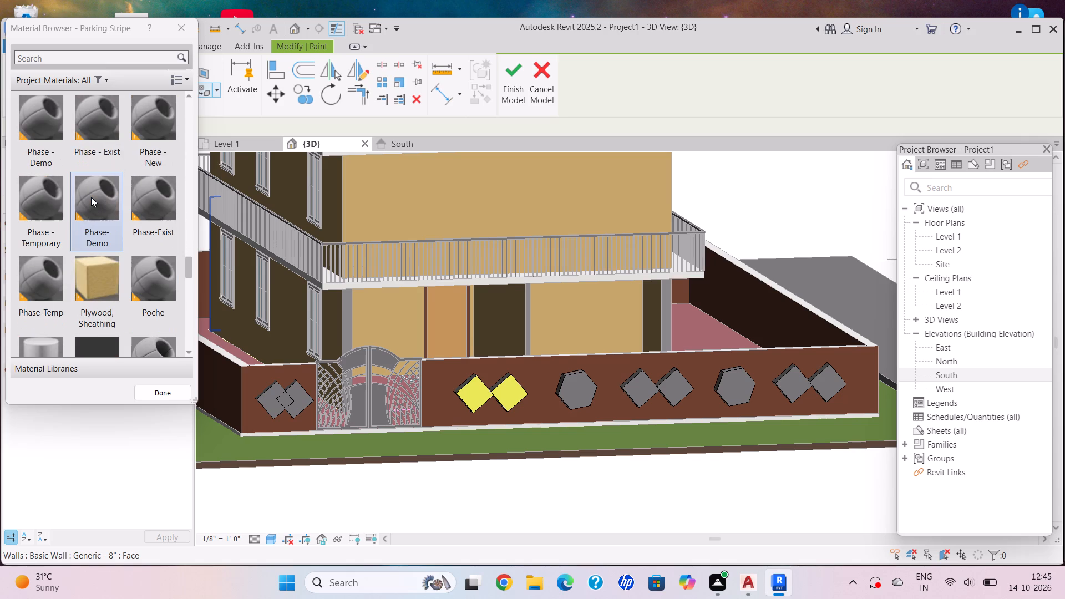
pyautogui.scroll(-4, 91, 197)
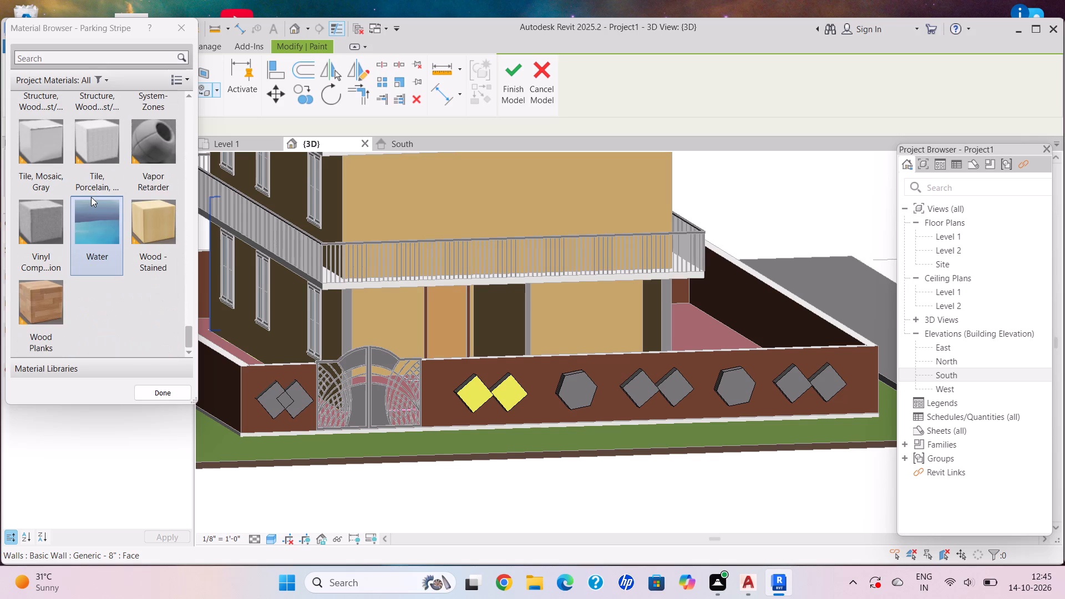
pyautogui.scroll(-1, 91, 197)
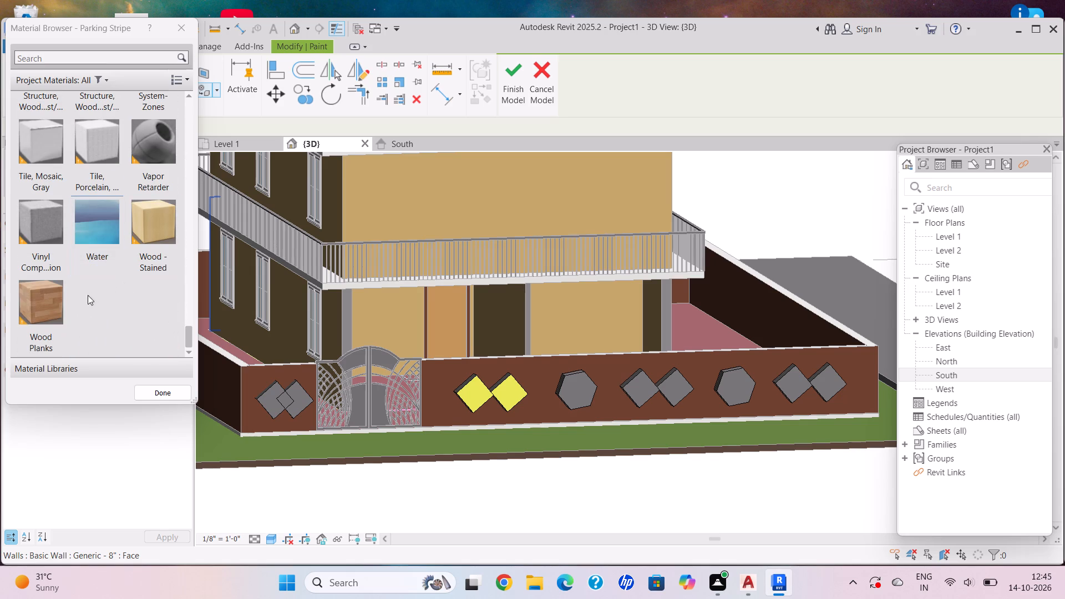
pyautogui.scroll(1, 91, 283)
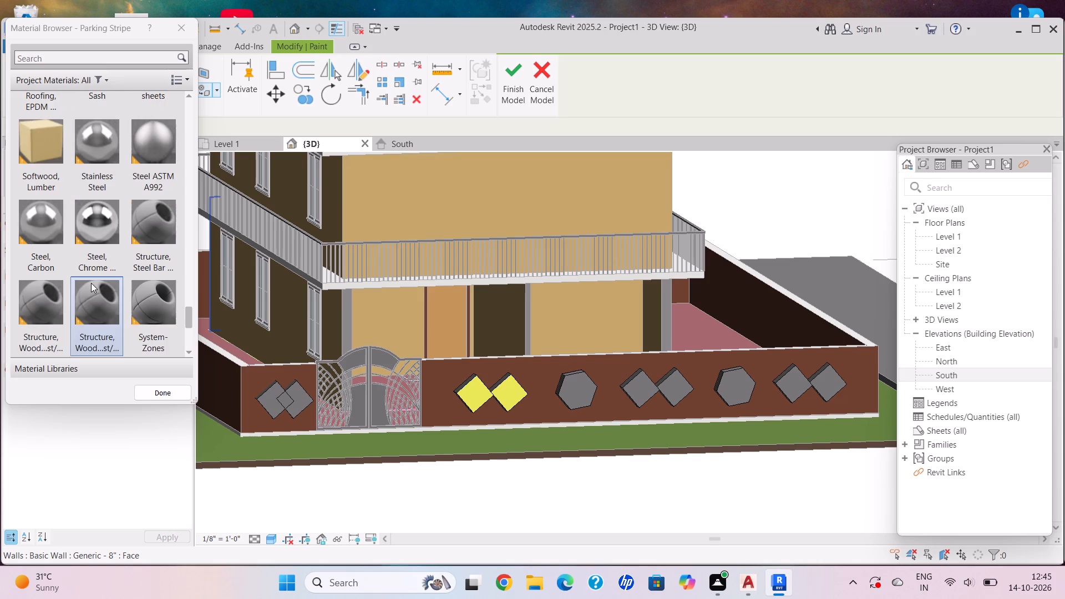
pyautogui.scroll(1, 91, 283)
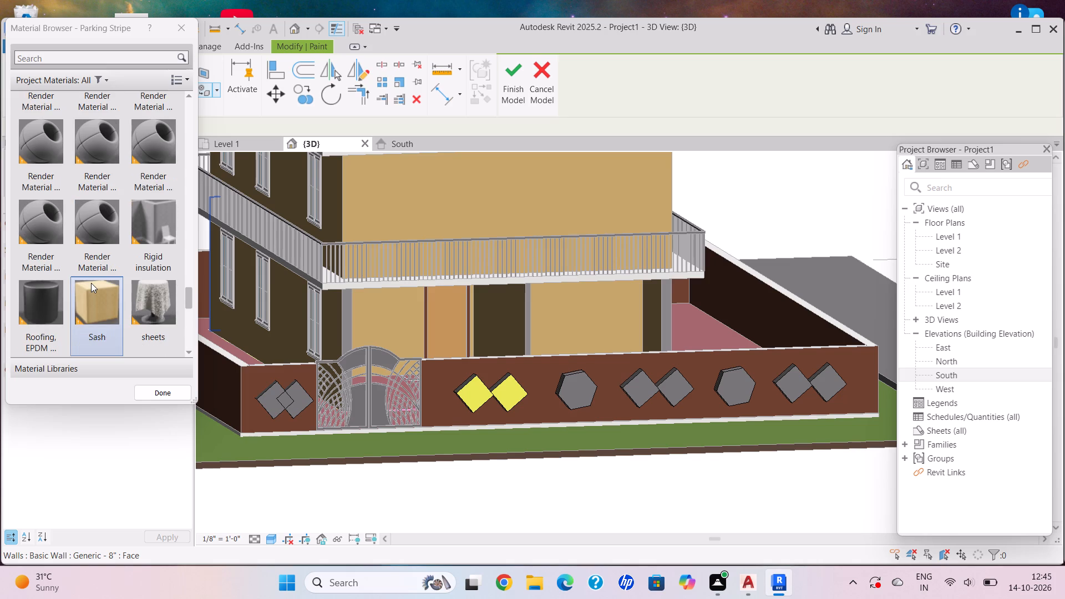
pyautogui.scroll(2, 91, 283)
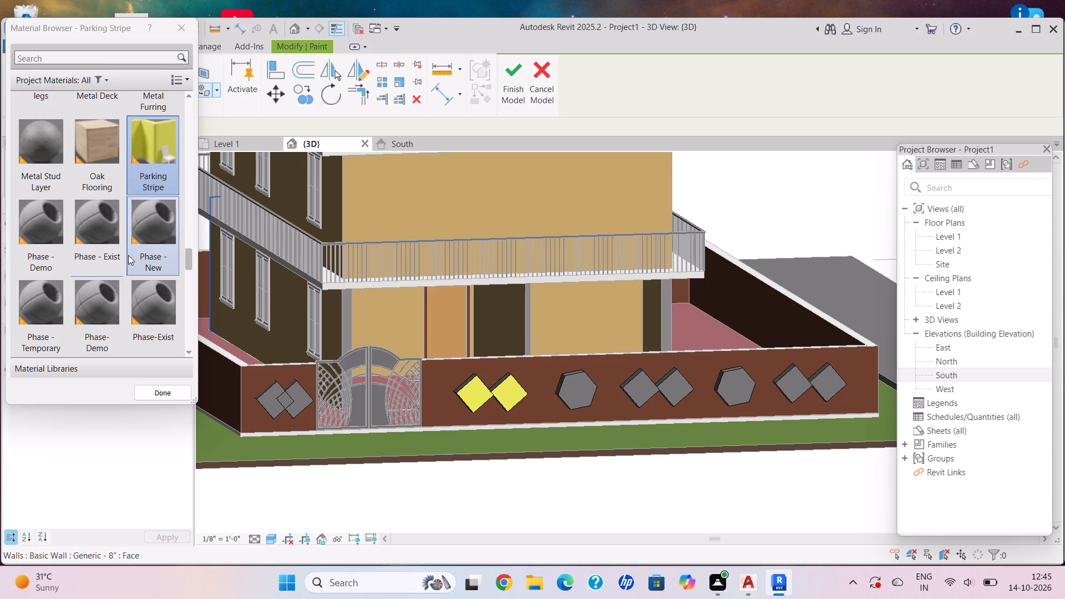
# Paint the front faces of both hexagons and the second and third diamond pairs on the long wall with Parking Stripe.
pyautogui.scroll(6, 587, 389)
pyautogui.click(571, 387)
pyautogui.click(712, 390)
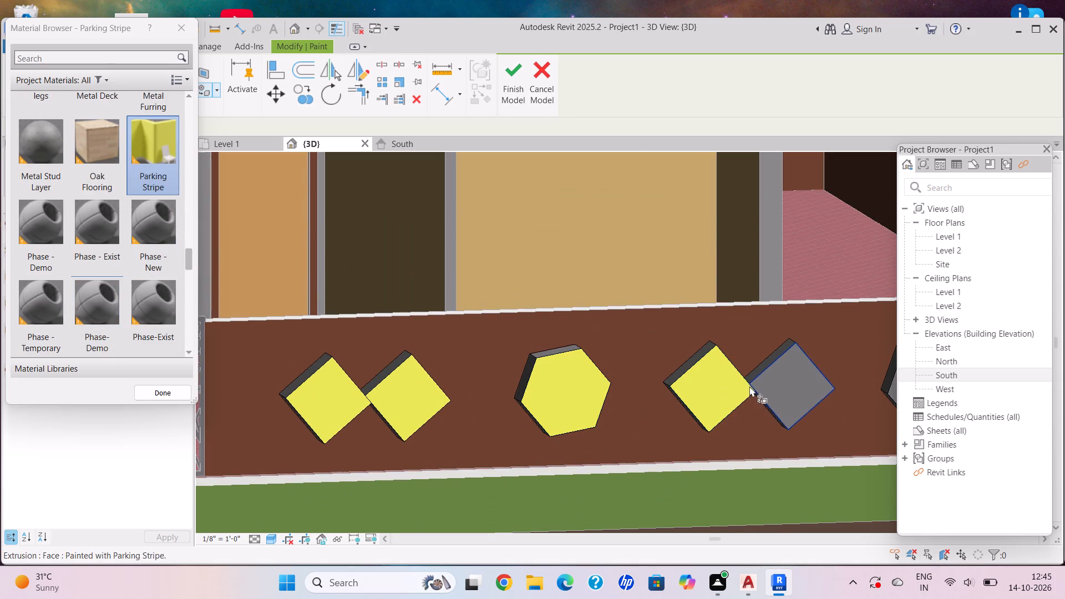
pyautogui.click(779, 388)
pyautogui.scroll(-1, 803, 371)
pyautogui.moveTo(780, 370); pyautogui.dragTo(439, 370, button='middle')
pyautogui.click(580, 377)
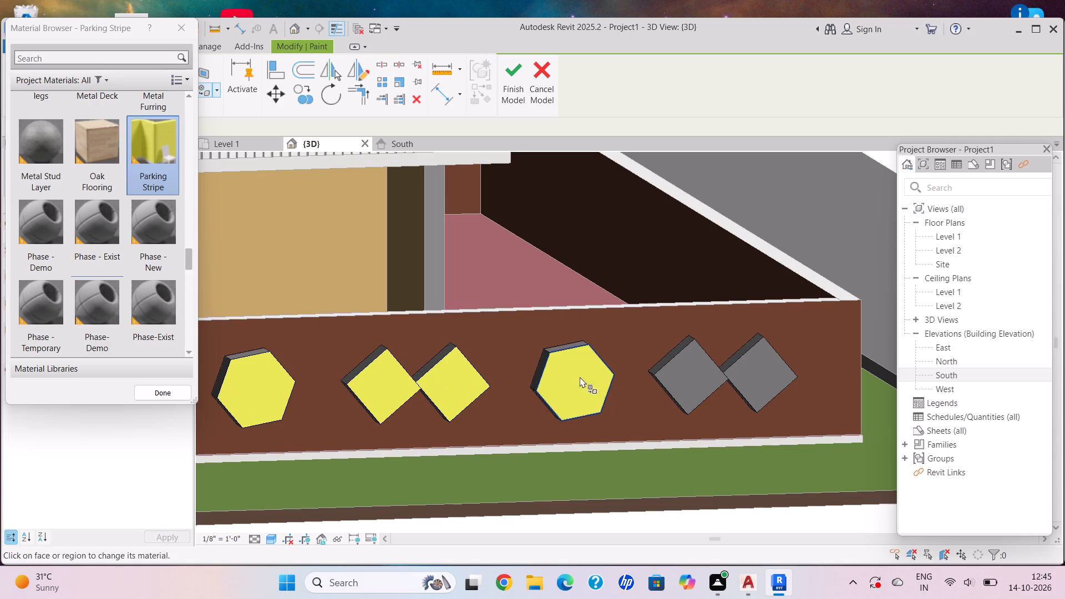
pyautogui.click(703, 373)
pyautogui.click(772, 363)
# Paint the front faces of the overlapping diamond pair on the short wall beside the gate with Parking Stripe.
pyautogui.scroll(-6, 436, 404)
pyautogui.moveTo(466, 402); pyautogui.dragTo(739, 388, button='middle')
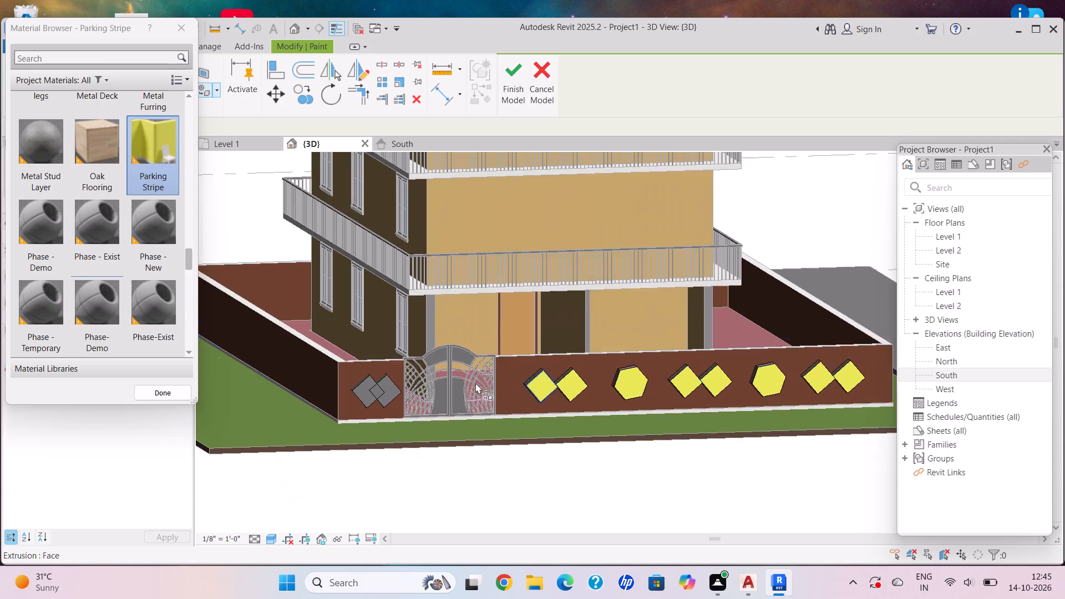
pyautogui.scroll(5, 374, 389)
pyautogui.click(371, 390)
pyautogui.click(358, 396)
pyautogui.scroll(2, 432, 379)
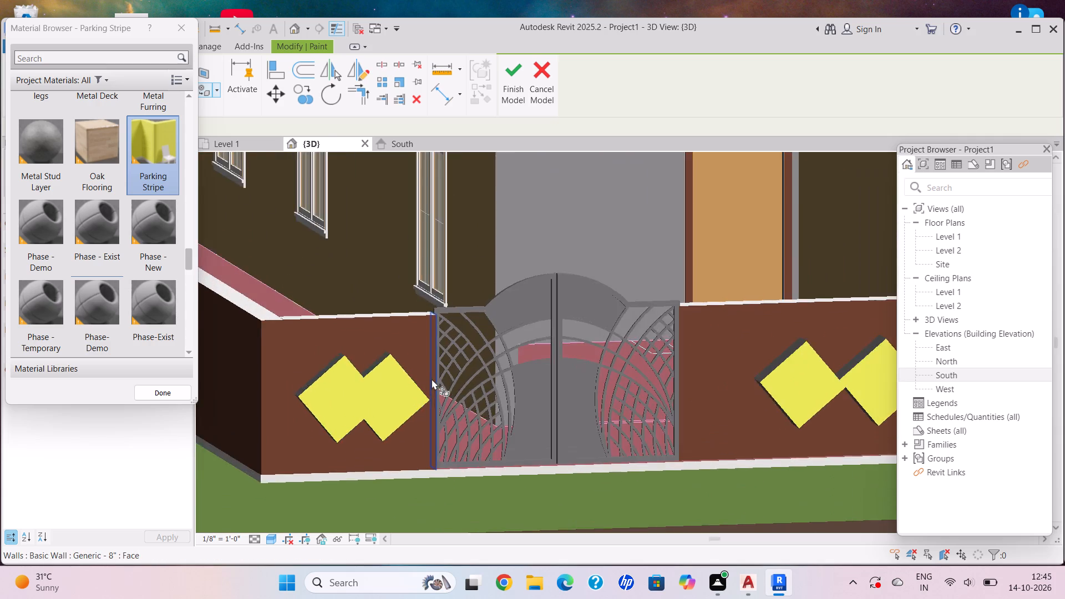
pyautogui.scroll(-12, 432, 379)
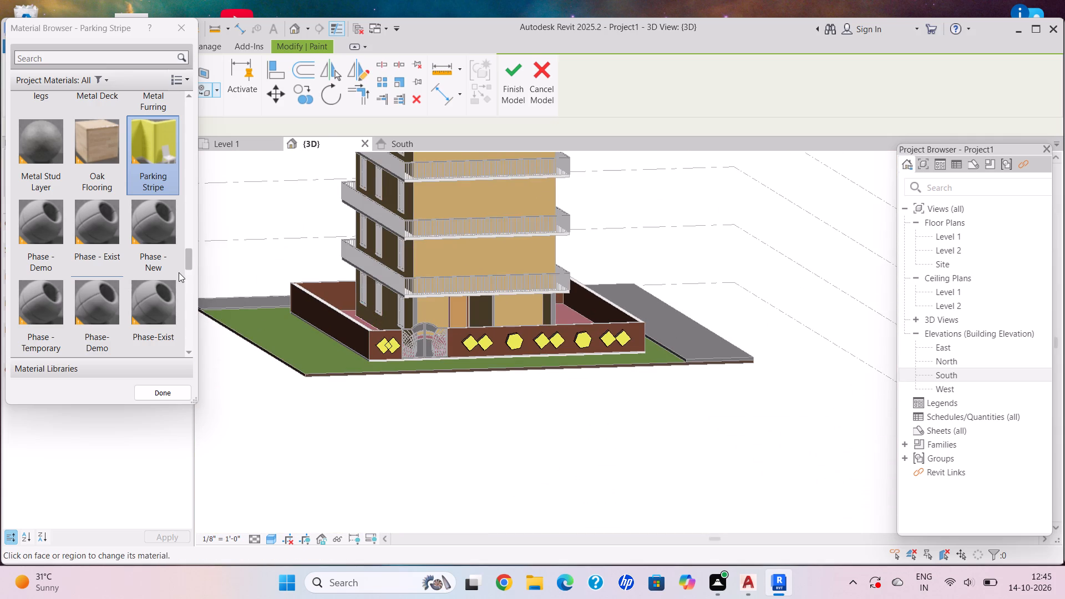
# Repaint the front faces of the overlapping diamond pair on the short wall with the Door - Panel material.
pyautogui.scroll(4, 144, 177)
pyautogui.scroll(-2, 134, 241)
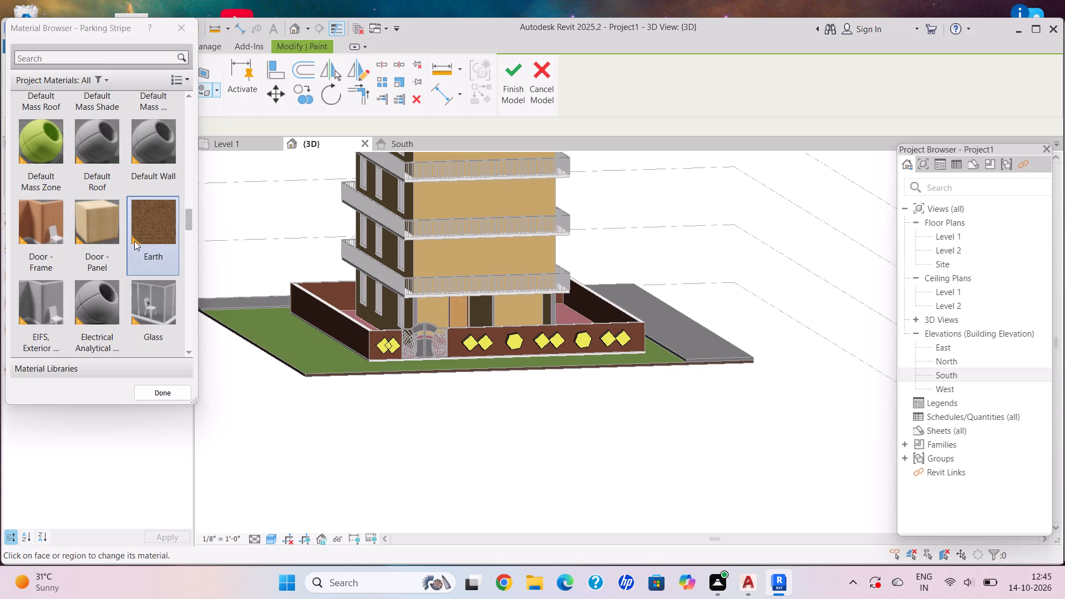
pyautogui.click(90, 213)
pyautogui.scroll(1, 435, 354)
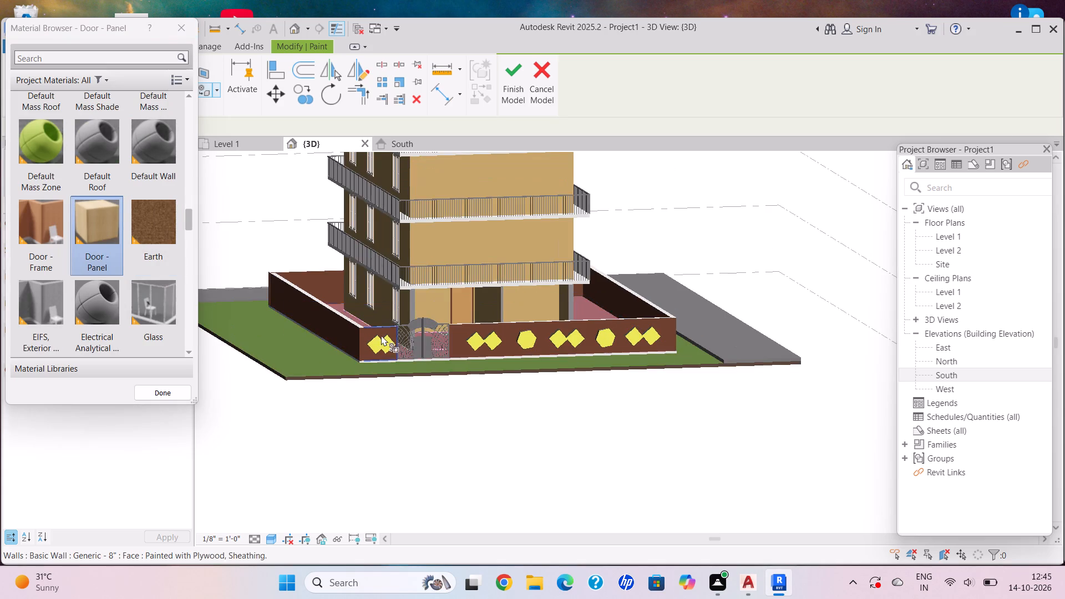
pyautogui.scroll(7, 109, 257)
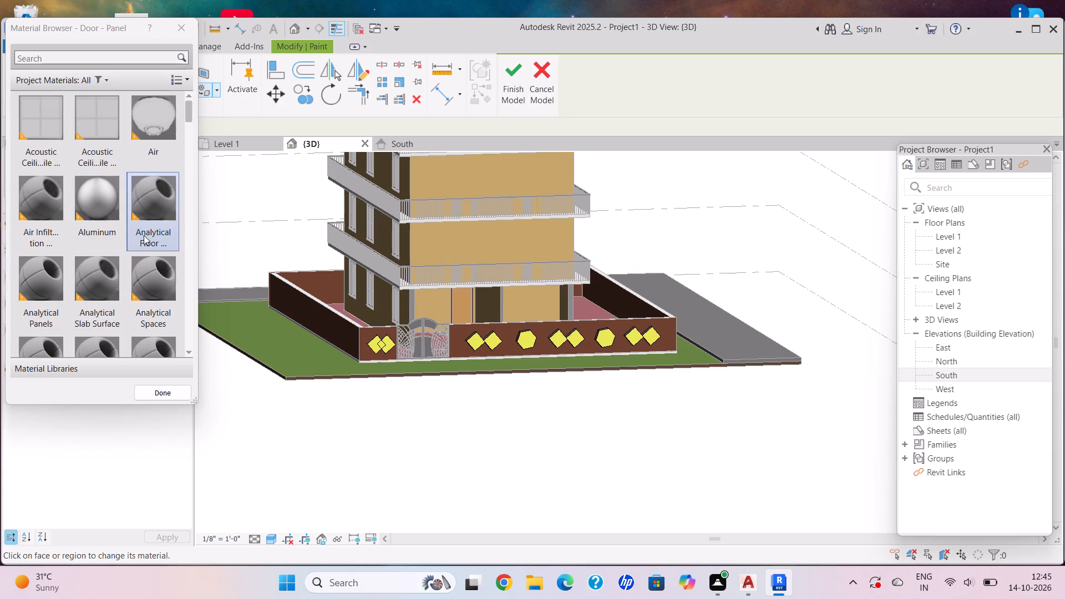
pyautogui.scroll(13, 389, 352)
pyautogui.click(377, 325)
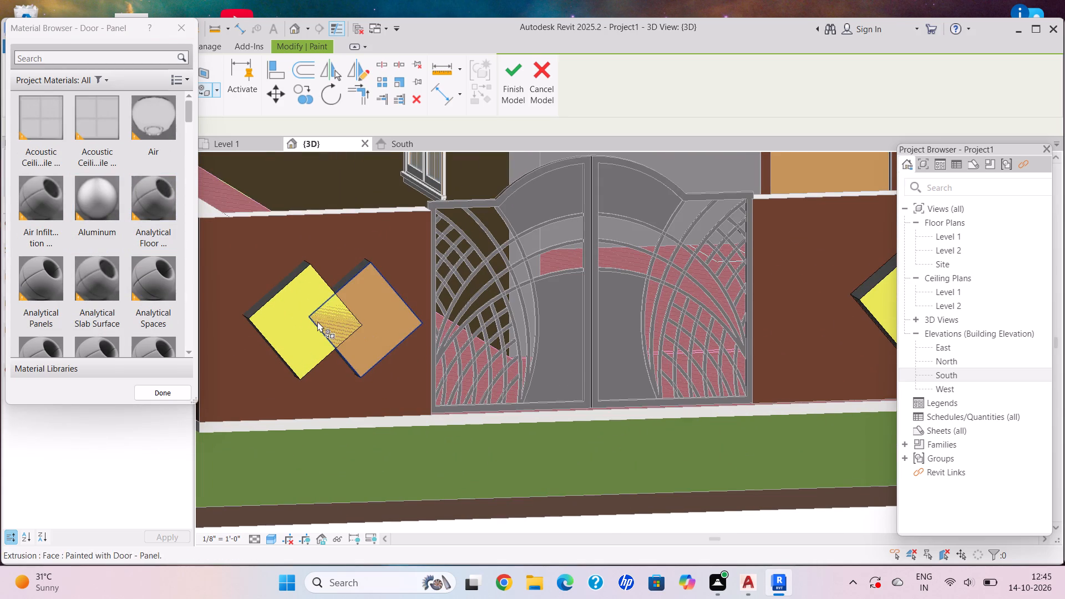
pyautogui.click(317, 321)
pyautogui.scroll(6, 305, 345)
pyautogui.click(302, 338)
pyautogui.scroll(-9, 505, 373)
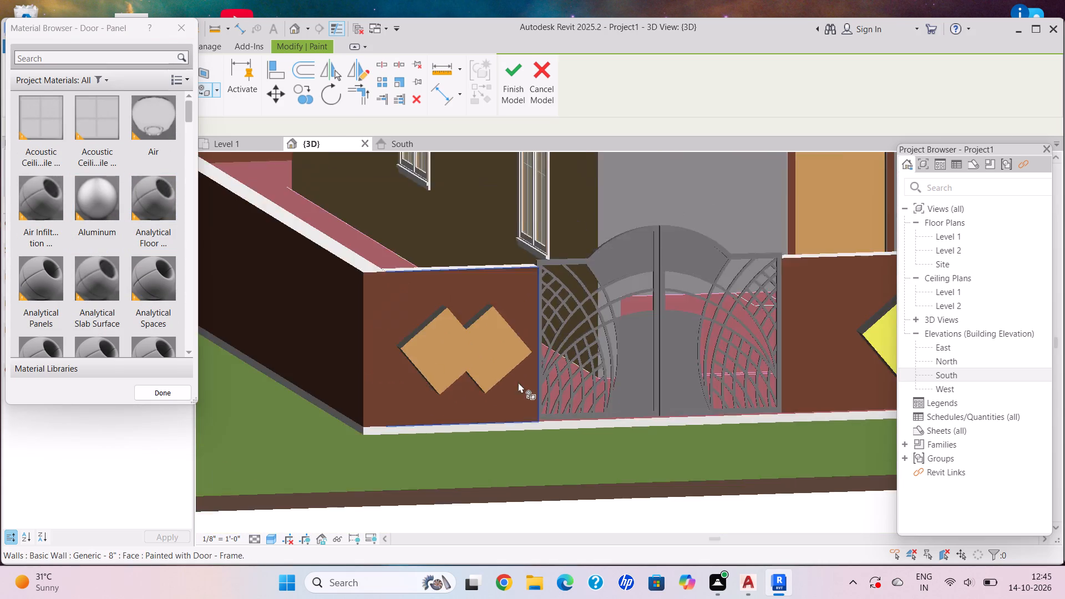
# Repaint the first diamond pair and the hexagon nearest the gate on the long wall with Door - Panel.
pyautogui.scroll(-6, 518, 382)
pyautogui.moveTo(593, 377); pyautogui.dragTo(305, 428, button='middle')
pyautogui.scroll(10, 444, 397)
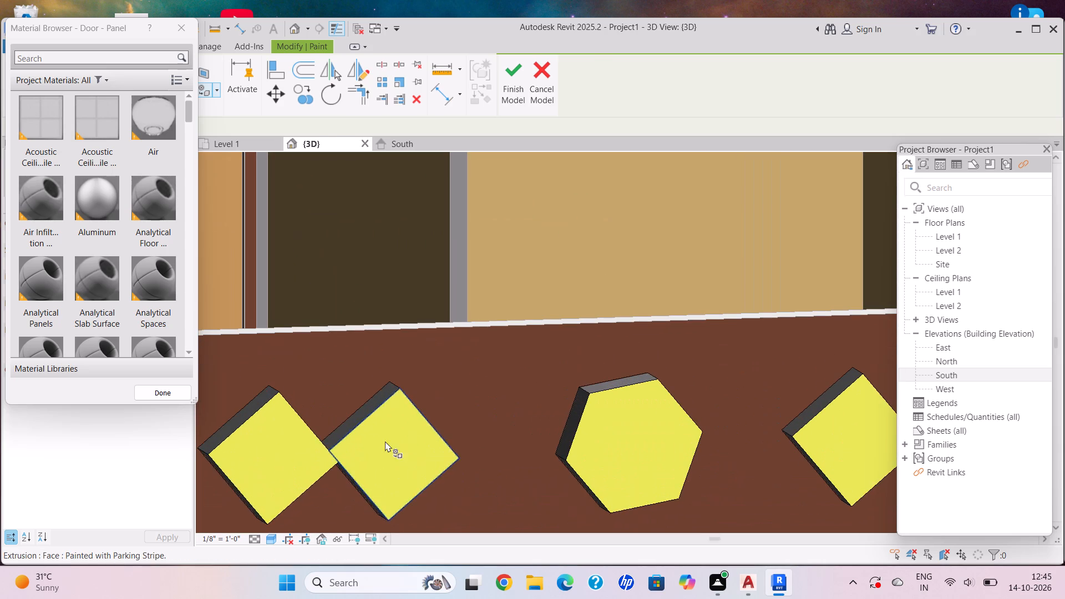
pyautogui.click(385, 441)
pyautogui.click(288, 459)
pyautogui.click(618, 460)
# Repaint the front faces of the hexagon nearest the gate and the first diamond pair on the long wall with Clad - White.
pyautogui.scroll(-6, 721, 408)
pyautogui.moveTo(720, 409); pyautogui.dragTo(437, 413, button='middle')
pyautogui.moveTo(405, 413); pyautogui.dragTo(384, 413, button='middle')
pyautogui.scroll(-5, 127, 247)
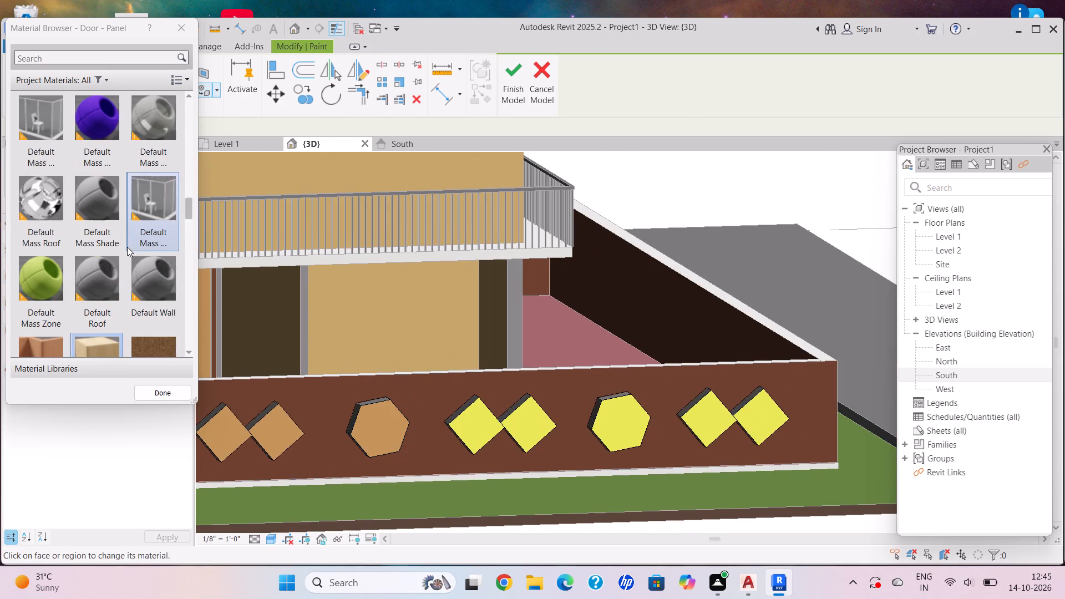
pyautogui.scroll(2, 127, 247)
pyautogui.click(147, 185)
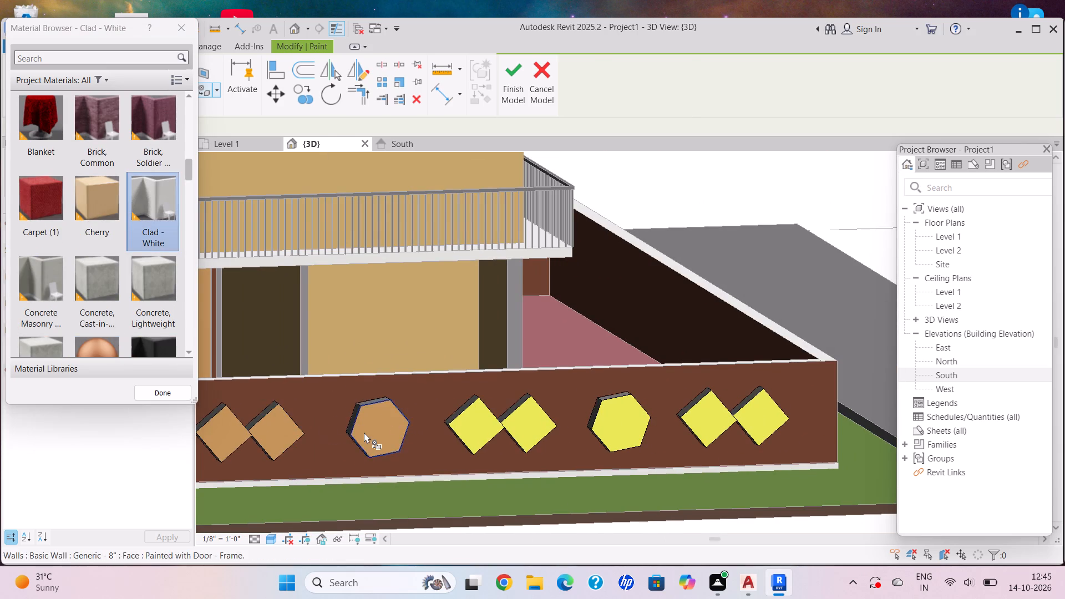
pyautogui.scroll(4, 366, 432)
pyautogui.click(372, 432)
pyautogui.scroll(-3, 348, 436)
pyautogui.moveTo(348, 436); pyautogui.dragTo(481, 420, button='middle')
pyautogui.click(399, 417)
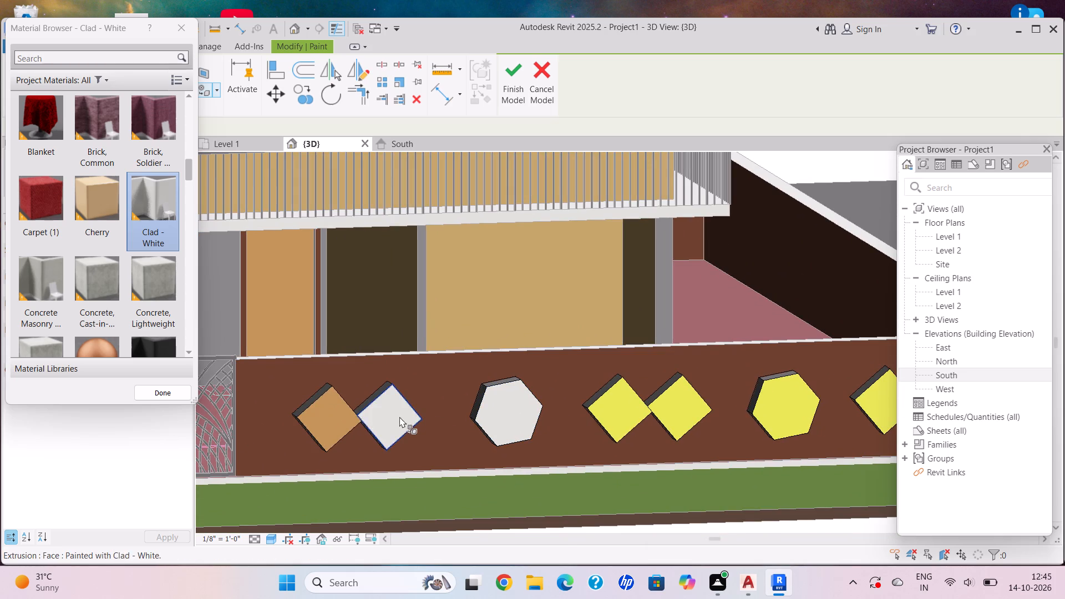
pyautogui.click(341, 418)
# Repaint the front faces of the overlapping diamond pair on the short wall with Clad - White.
pyautogui.scroll(-5, 329, 419)
pyautogui.moveTo(329, 420); pyautogui.dragTo(607, 414, button='middle')
pyautogui.scroll(5, 466, 413)
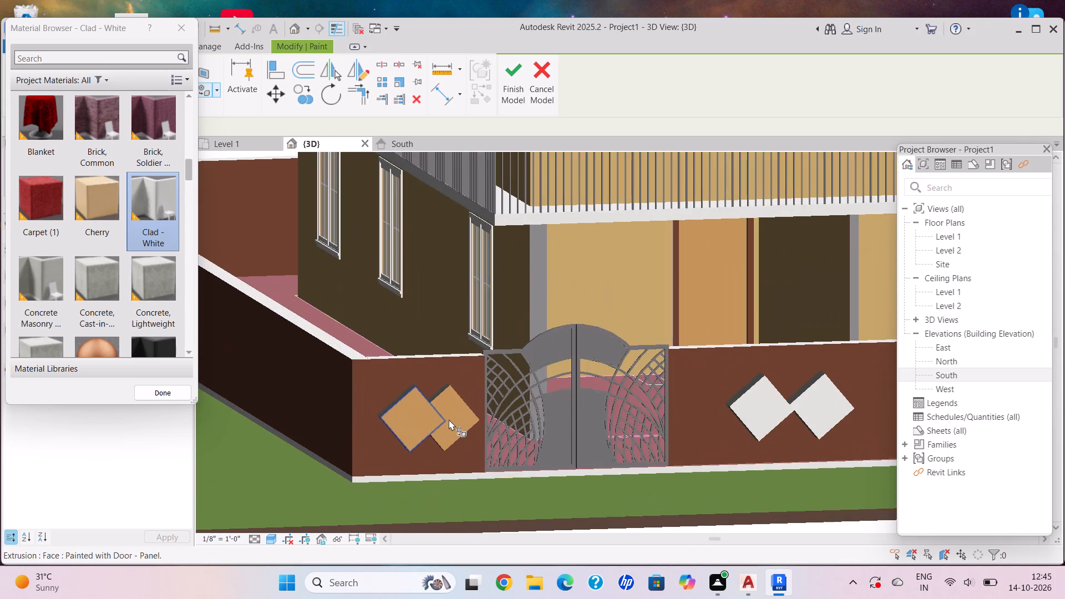
pyautogui.click(449, 419)
pyautogui.click(427, 421)
# Repaint the front face of the hexagon nearest the gate on the long wall with Cherry.
pyautogui.scroll(-3, 634, 389)
pyautogui.moveTo(629, 393); pyautogui.dragTo(354, 434, button='middle')
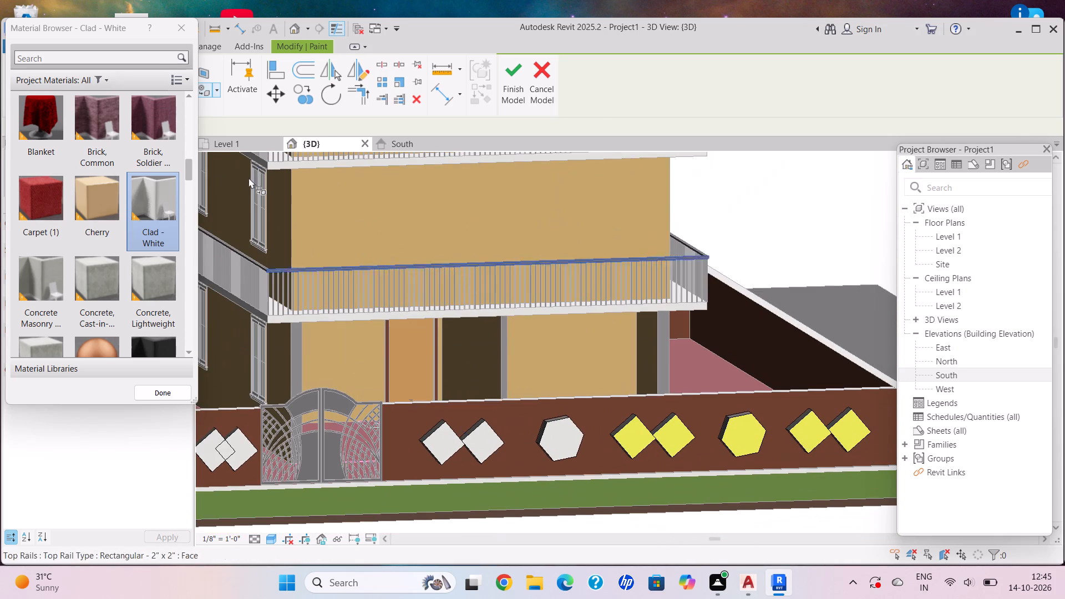
pyautogui.click(109, 197)
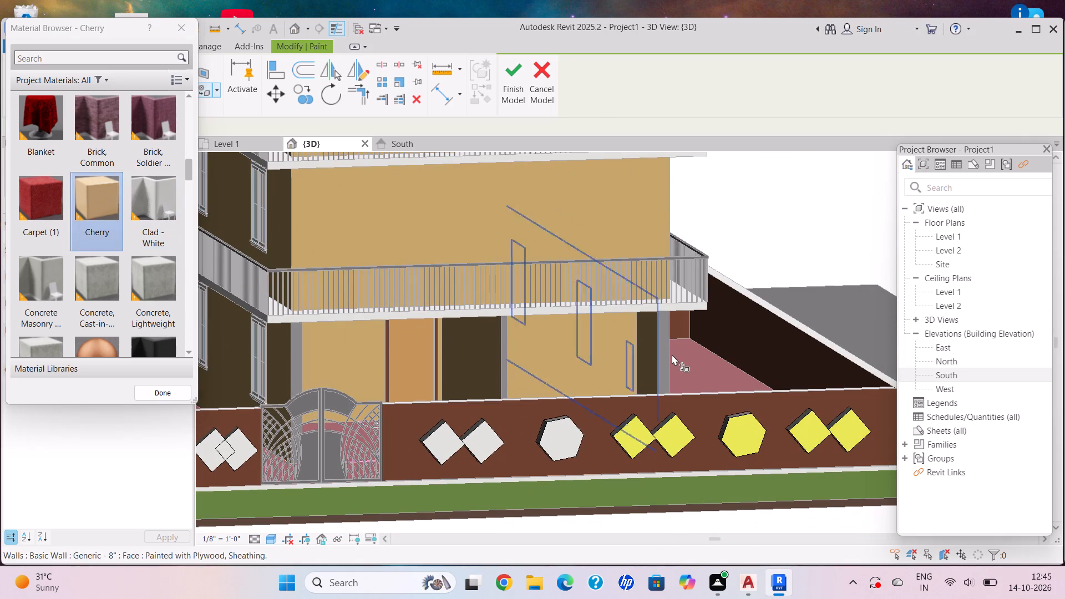
pyautogui.scroll(3, 574, 438)
pyautogui.click(560, 436)
pyautogui.scroll(-4, 724, 436)
pyautogui.moveTo(711, 431); pyautogui.dragTo(643, 419, button='middle')
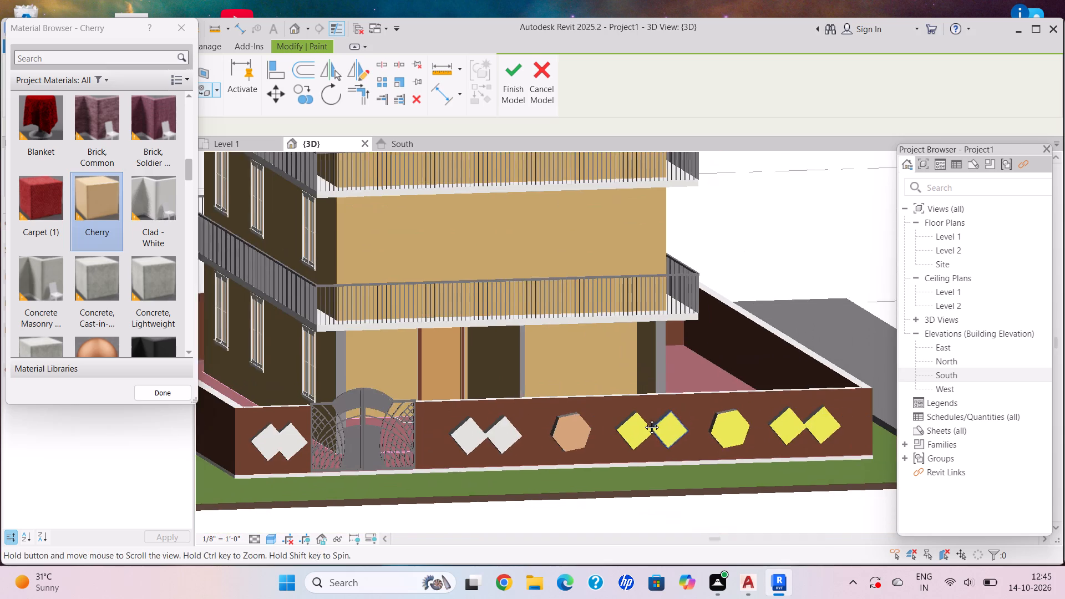
pyautogui.moveTo(643, 419); pyautogui.dragTo(642, 418, button='middle')
# Repaint the front faces of the second and third diamond pairs on the long wall with Clad - White.
pyautogui.scroll(7, 133, 268)
pyautogui.scroll(-4, 135, 262)
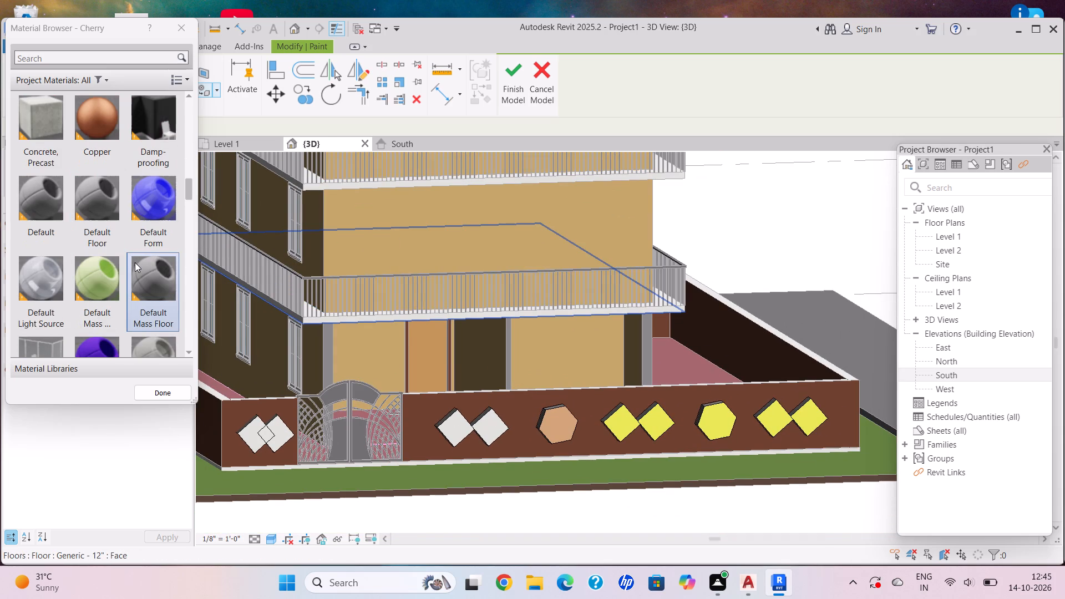
pyautogui.scroll(1, 135, 262)
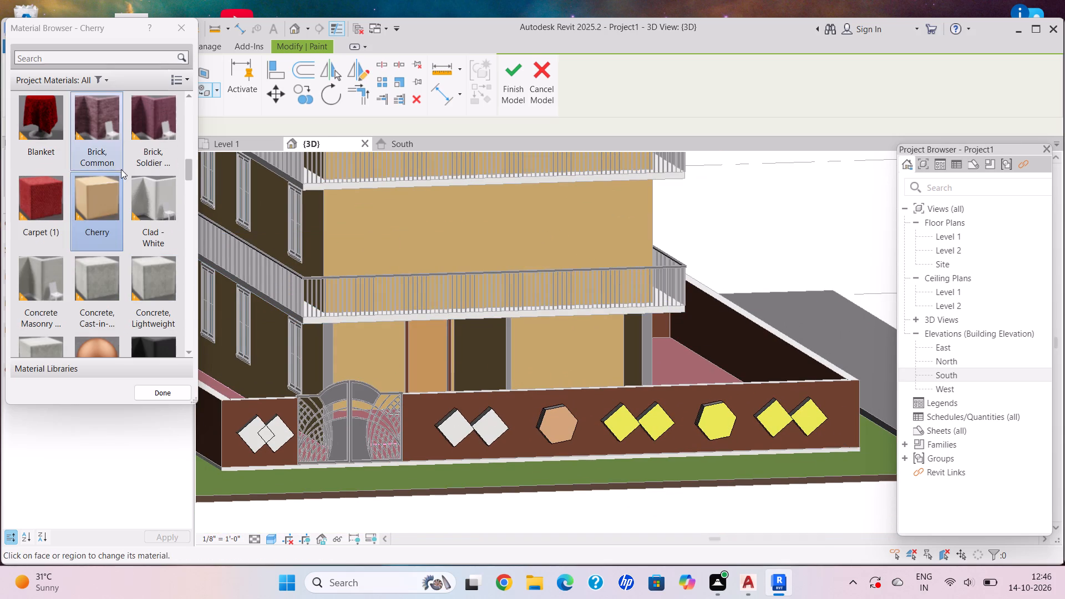
pyautogui.click(103, 187)
pyautogui.scroll(7, 693, 428)
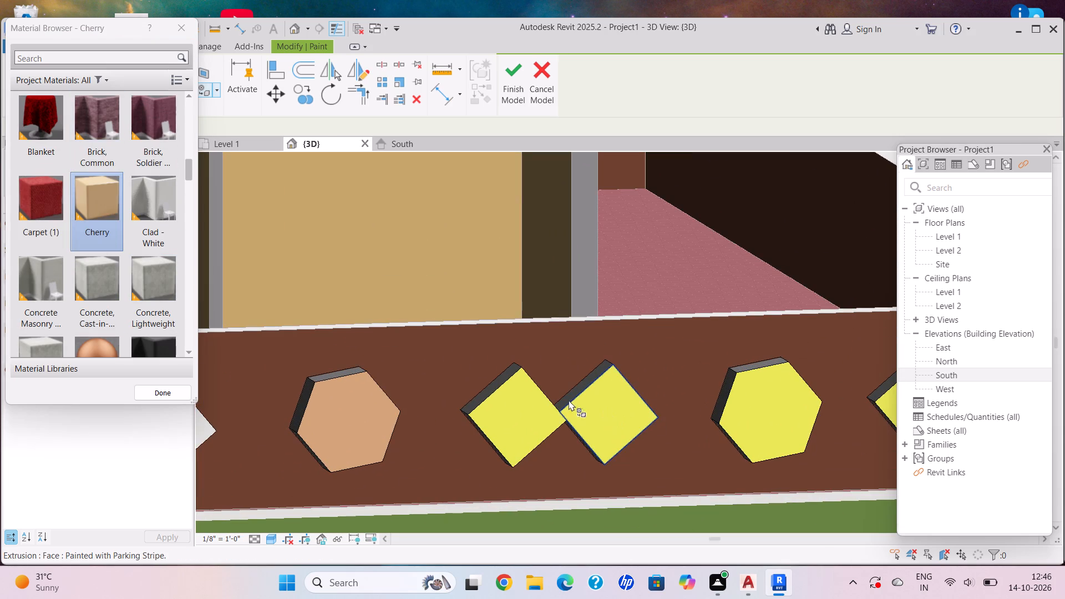
pyautogui.click(154, 215)
pyautogui.click(516, 404)
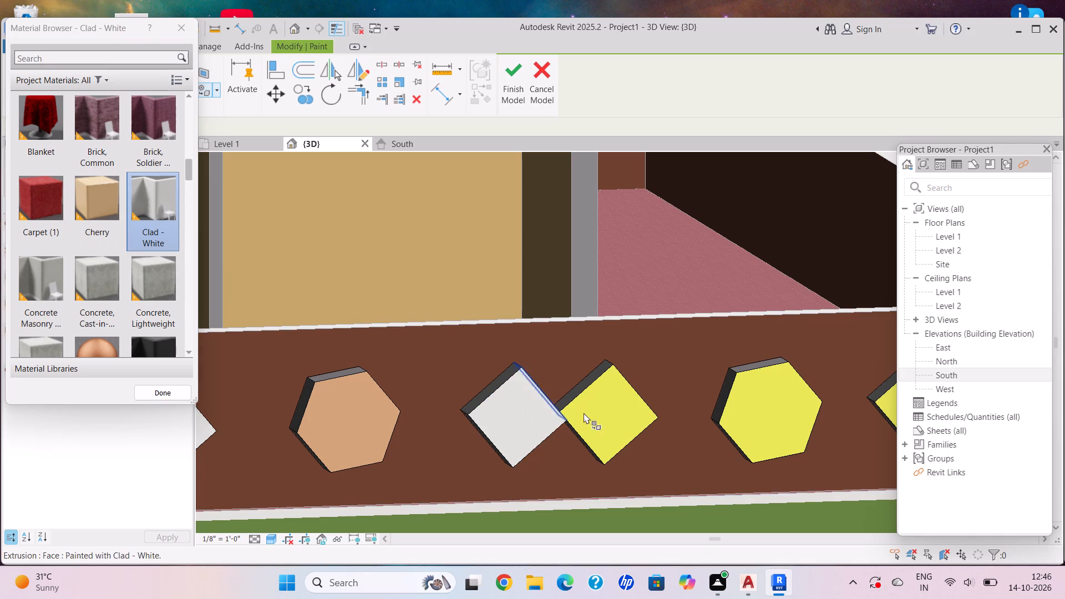
pyautogui.click(643, 427)
pyautogui.click(602, 403)
pyautogui.scroll(-5, 778, 425)
pyautogui.moveTo(772, 428); pyautogui.dragTo(573, 348, button='middle')
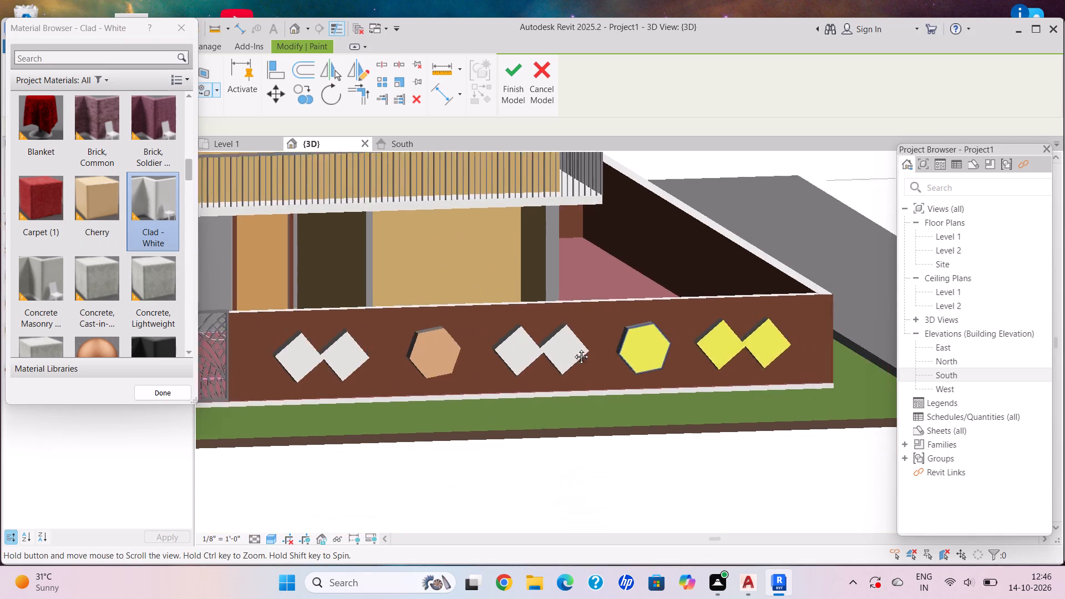
pyautogui.moveTo(573, 348); pyautogui.dragTo(529, 341, button='middle')
pyautogui.click(605, 325)
pyautogui.click(653, 321)
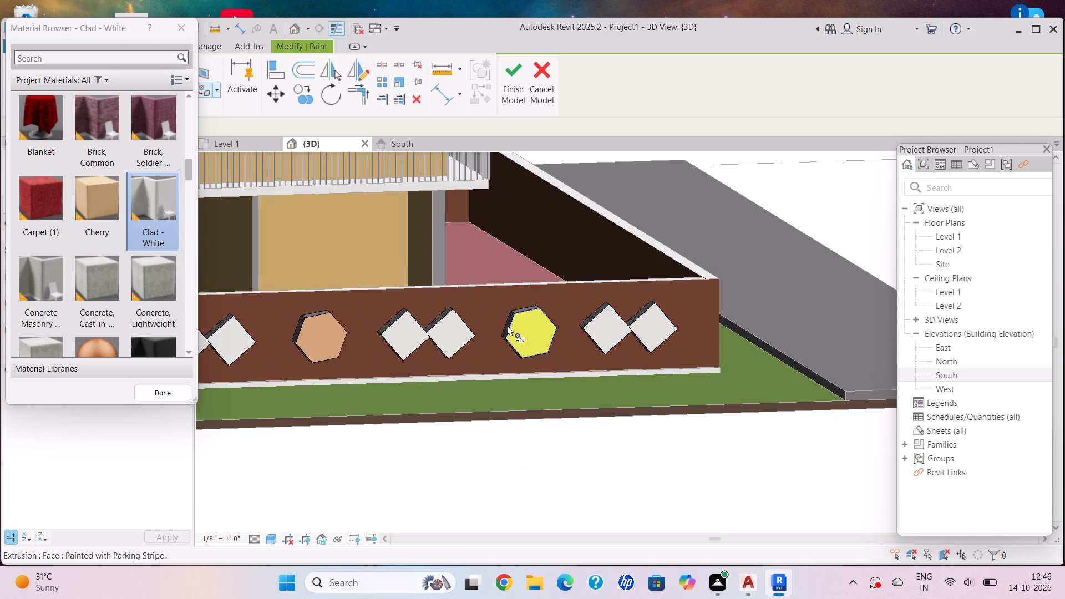
# Repaint the second hexagon's front face on the long wall with Cherry and finish the in-place model.
pyautogui.scroll(-3, 465, 329)
pyautogui.moveTo(469, 333); pyautogui.dragTo(540, 371, button='middle')
pyautogui.scroll(-4, 366, 389)
pyautogui.moveTo(370, 392); pyautogui.dragTo(490, 397, button='middle')
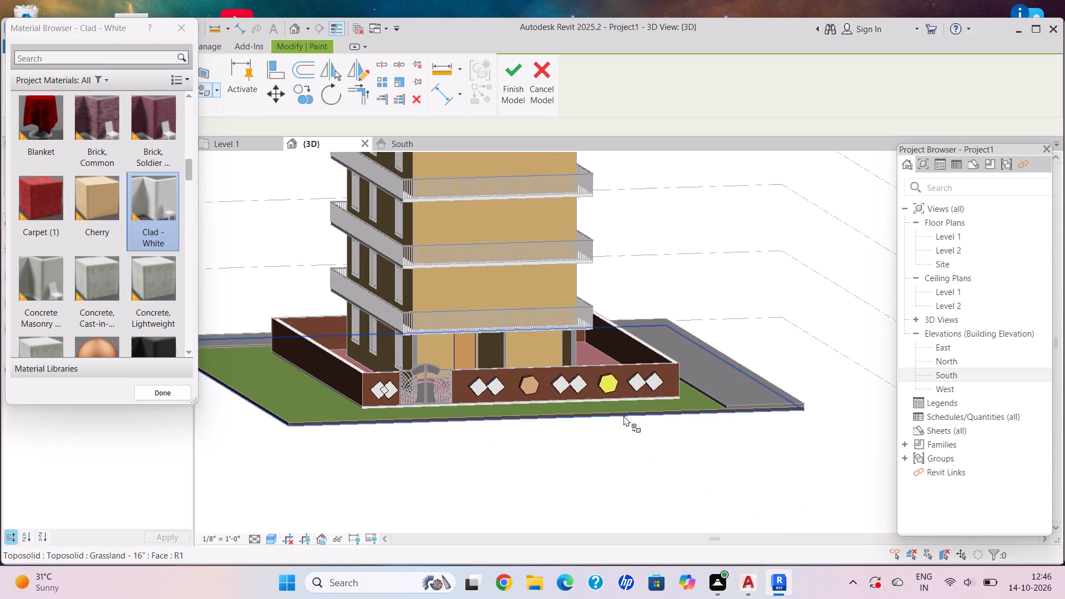
pyautogui.scroll(1, 642, 427)
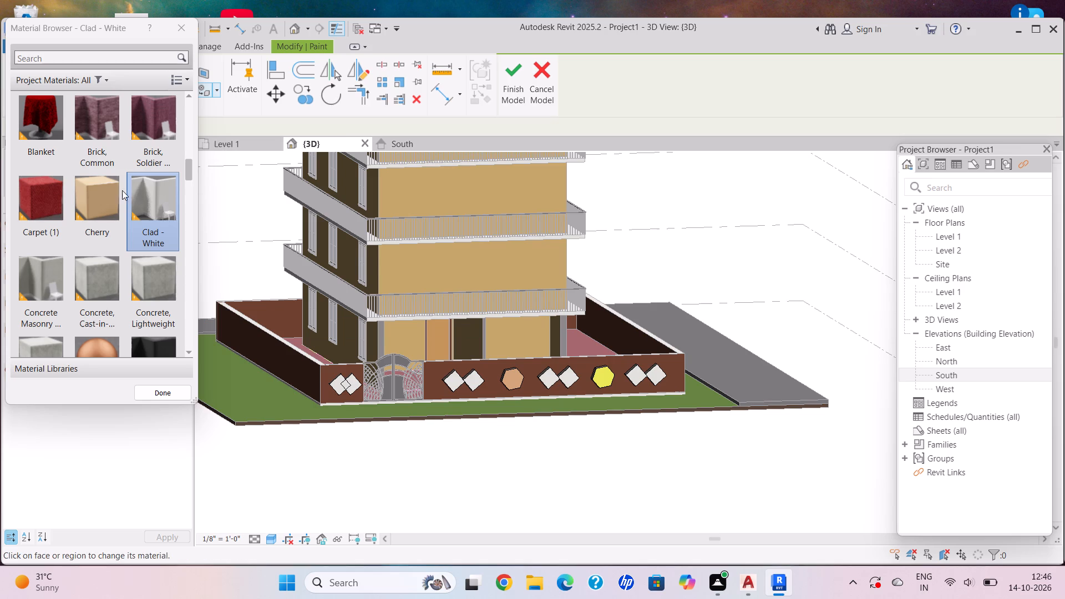
pyautogui.click(92, 204)
pyautogui.scroll(5, 621, 368)
pyautogui.click(591, 385)
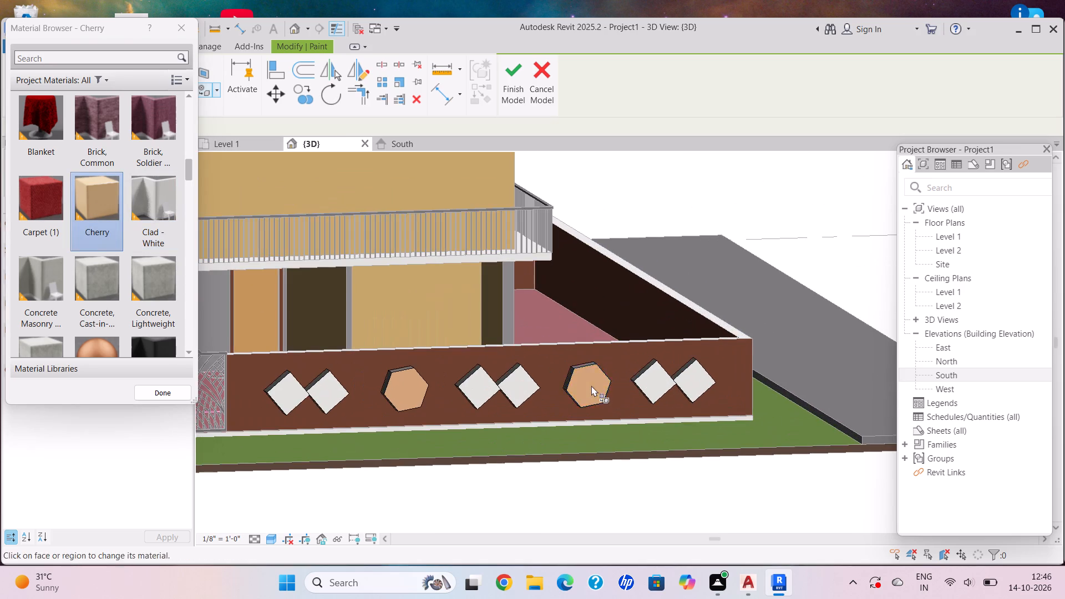
pyautogui.scroll(-5, 525, 417)
pyautogui.moveTo(633, 393); pyautogui.dragTo(639, 393, button='middle')
pyautogui.scroll(1, 366, 417)
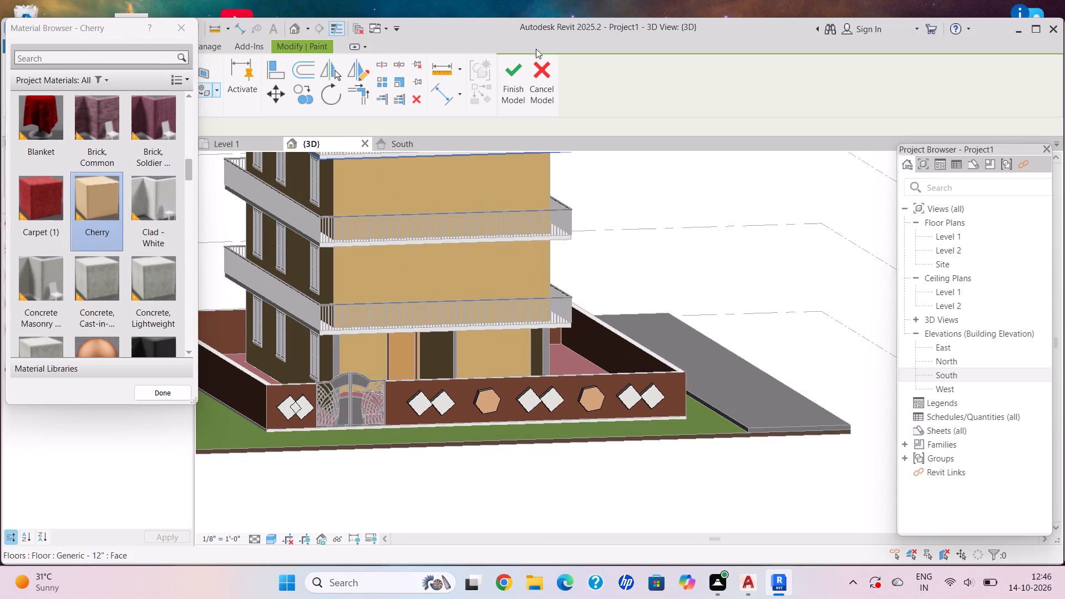
pyautogui.click(514, 67)
pyautogui.press('Escape')
# Reopen the wall decoration for in-place editing and paint the nearest hexagon's top and two gate-facing side faces with Cherry.
pyautogui.keyDown('shift'); pyautogui.moveTo(465, 383); pyautogui.dragTo(455, 383, button='middle'); pyautogui.keyUp('shift')
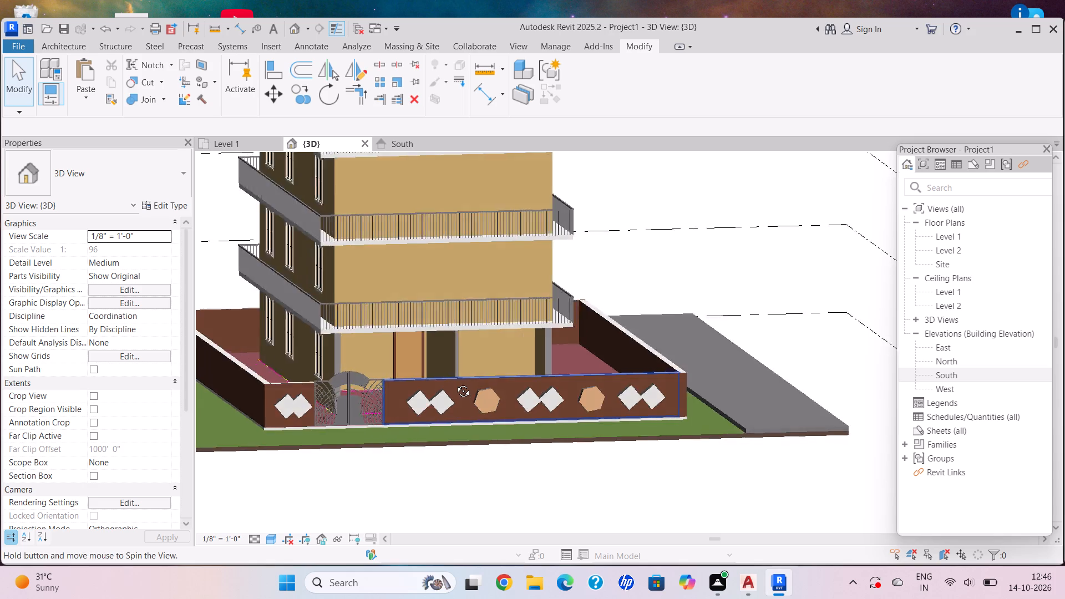
pyautogui.keyDown('shift'); pyautogui.moveTo(455, 383); pyautogui.dragTo(618, 495, button='middle'); pyautogui.keyUp('shift')
pyautogui.scroll(8, 547, 481)
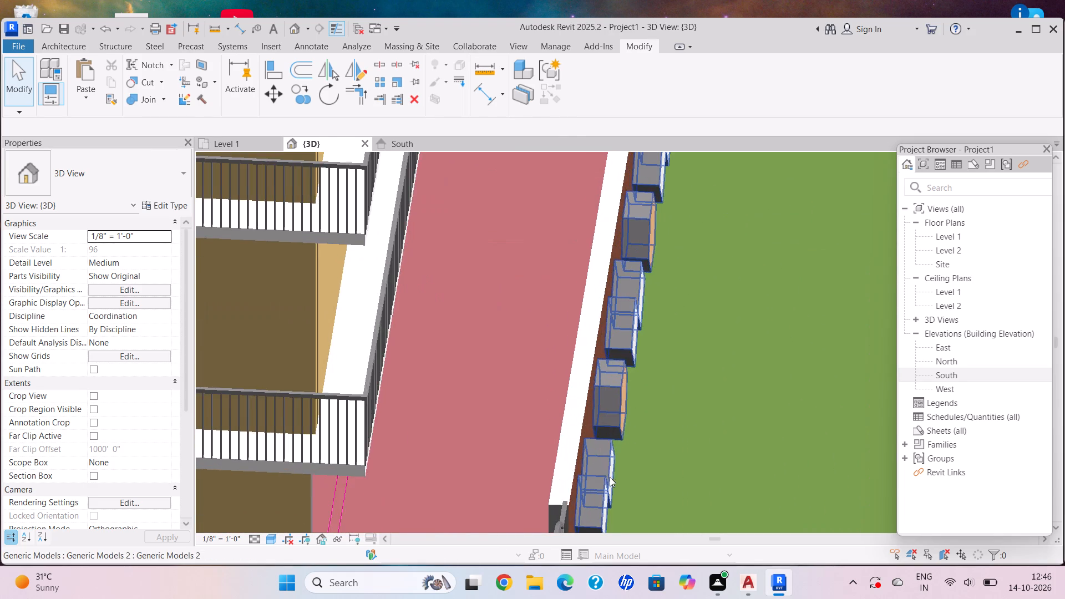
pyautogui.click(597, 470)
pyautogui.click(585, 97)
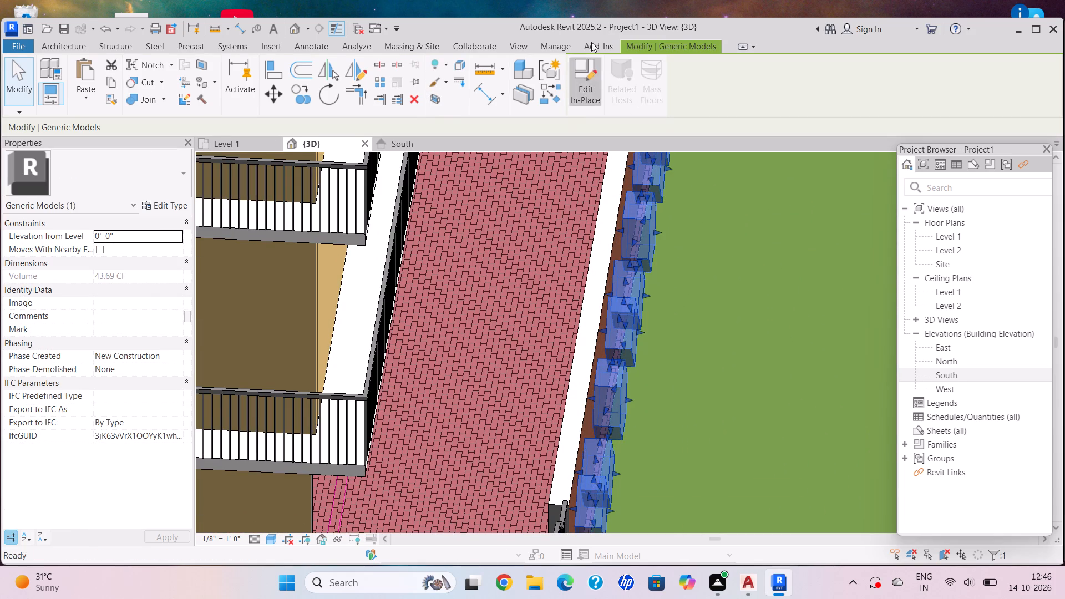
pyautogui.click(212, 88)
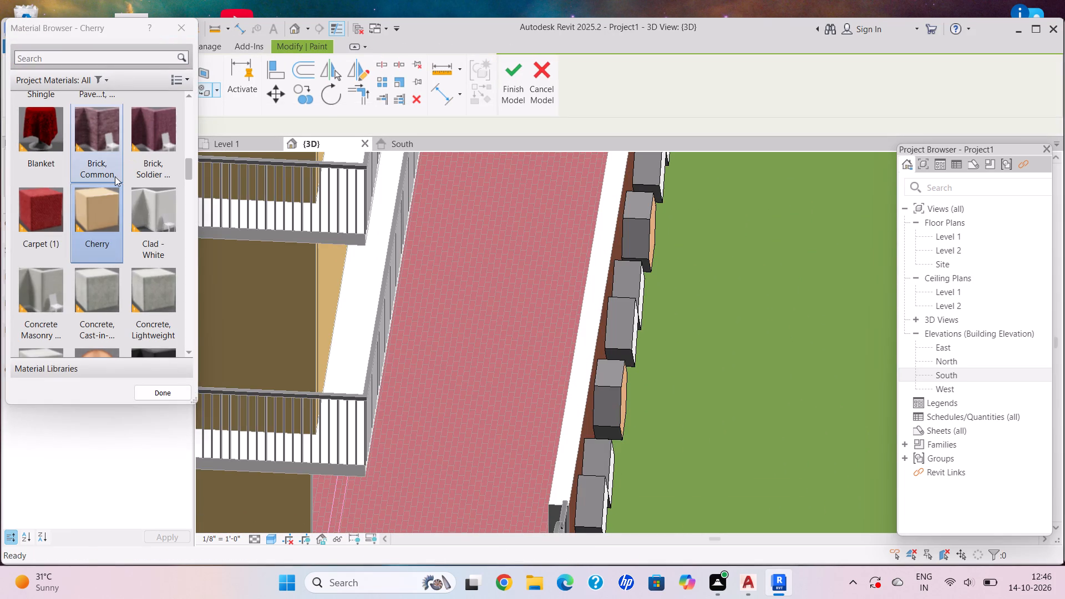
pyautogui.click(102, 215)
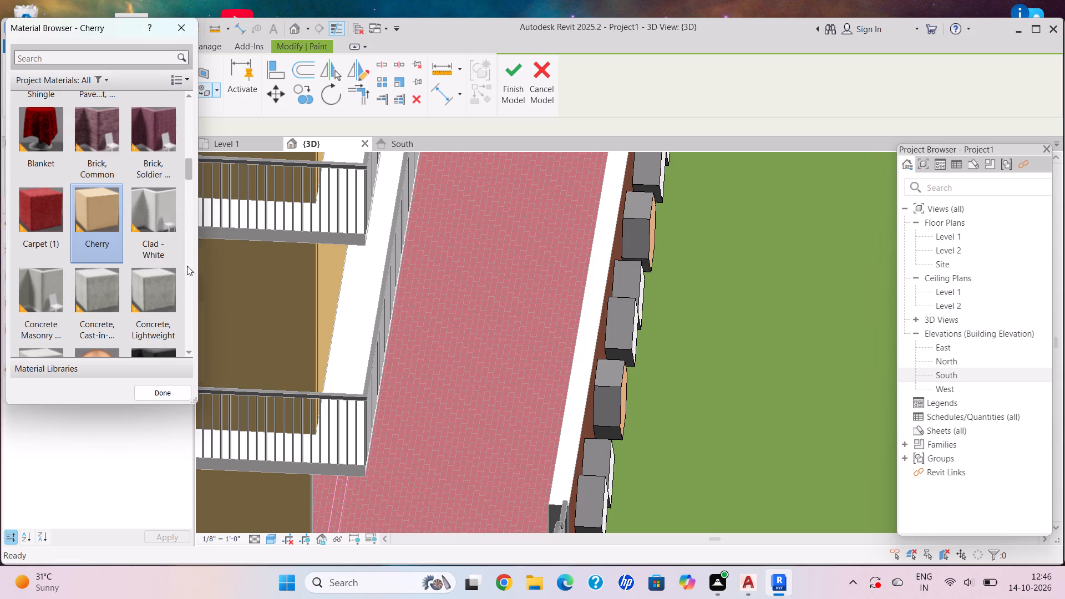
pyautogui.scroll(13, 597, 403)
pyautogui.click(608, 409)
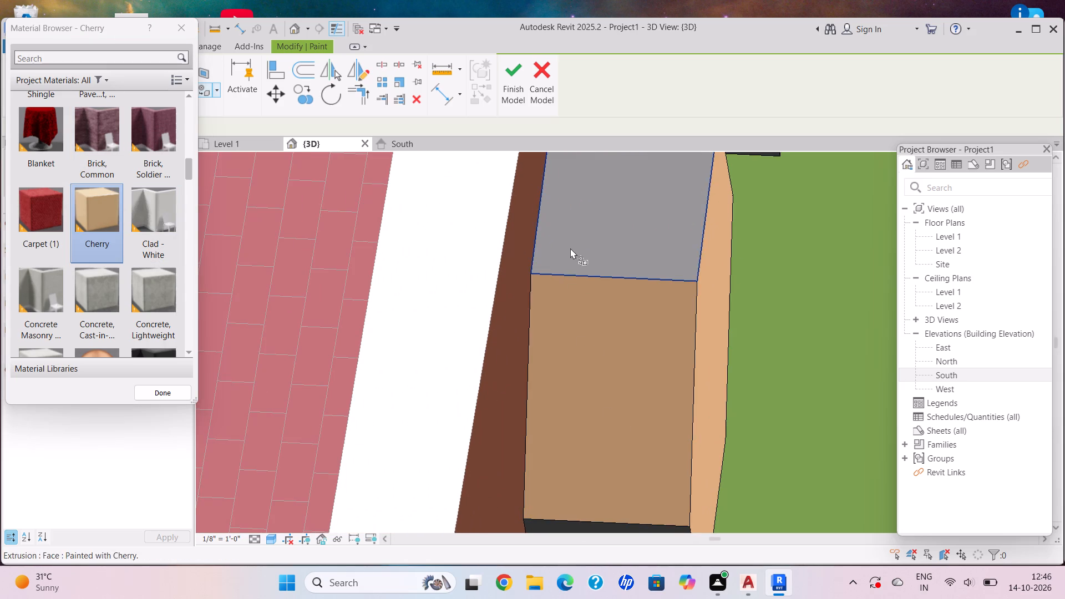
pyautogui.click(570, 248)
pyautogui.scroll(-10, 606, 349)
pyautogui.keyDown('shift'); pyautogui.moveTo(610, 373); pyautogui.dragTo(581, 302, button='middle'); pyautogui.keyUp('shift')
pyautogui.scroll(2, 435, 246)
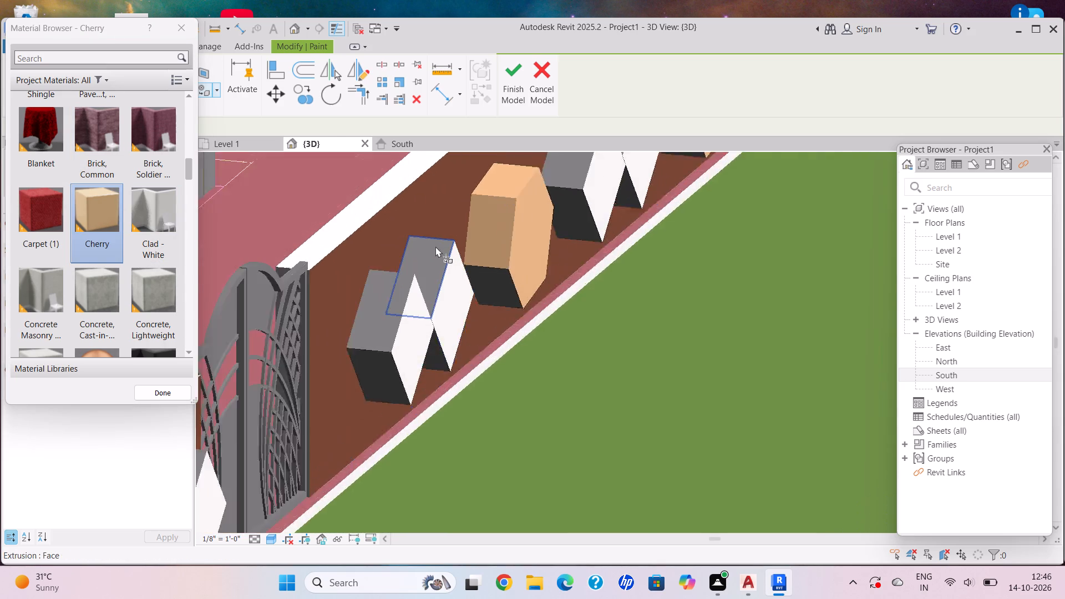
pyautogui.scroll(6, 435, 246)
pyautogui.click(525, 332)
# Paint the upper side faces of the long wall's first two diamond pairs and the lower side of the diamond nearest the gate with Cherry.
pyautogui.scroll(-5, 539, 339)
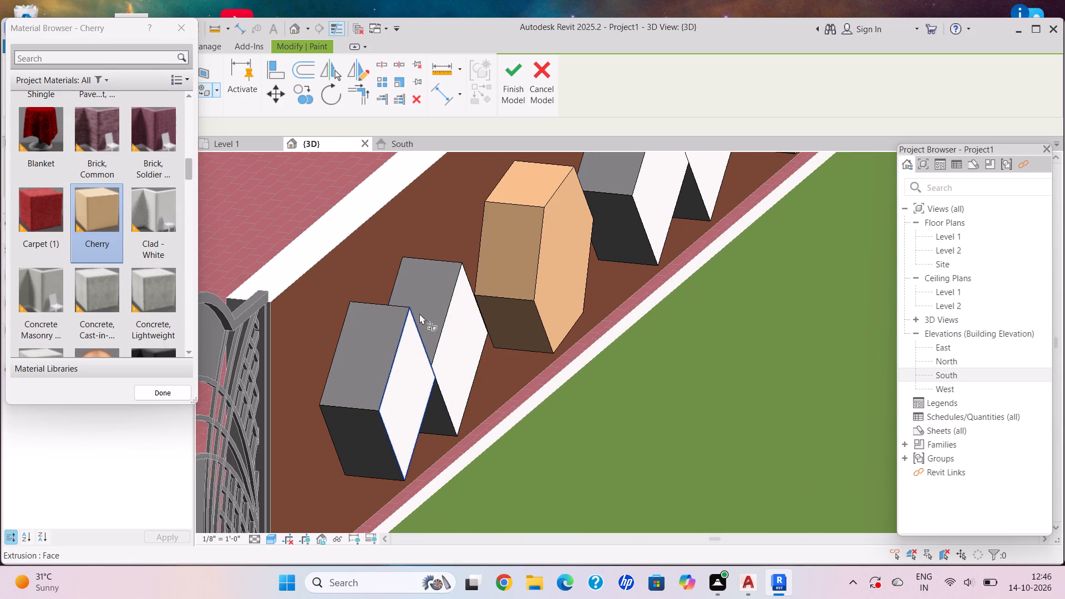
pyautogui.click(433, 313)
pyautogui.click(381, 347)
pyautogui.click(379, 454)
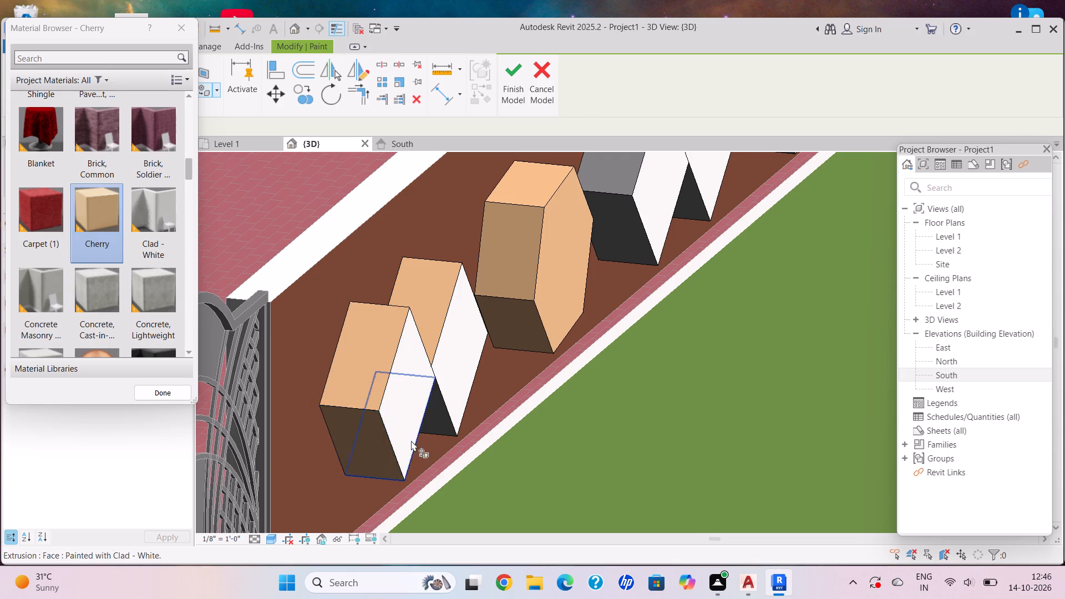
pyautogui.keyDown('shift'); pyautogui.moveTo(411, 440); pyautogui.dragTo(373, 402, button='middle'); pyautogui.keyUp('shift')
pyautogui.scroll(-2, 340, 288)
pyautogui.moveTo(352, 286); pyautogui.dragTo(438, 453, button='middle')
pyautogui.scroll(5, 496, 321)
pyautogui.click(558, 262)
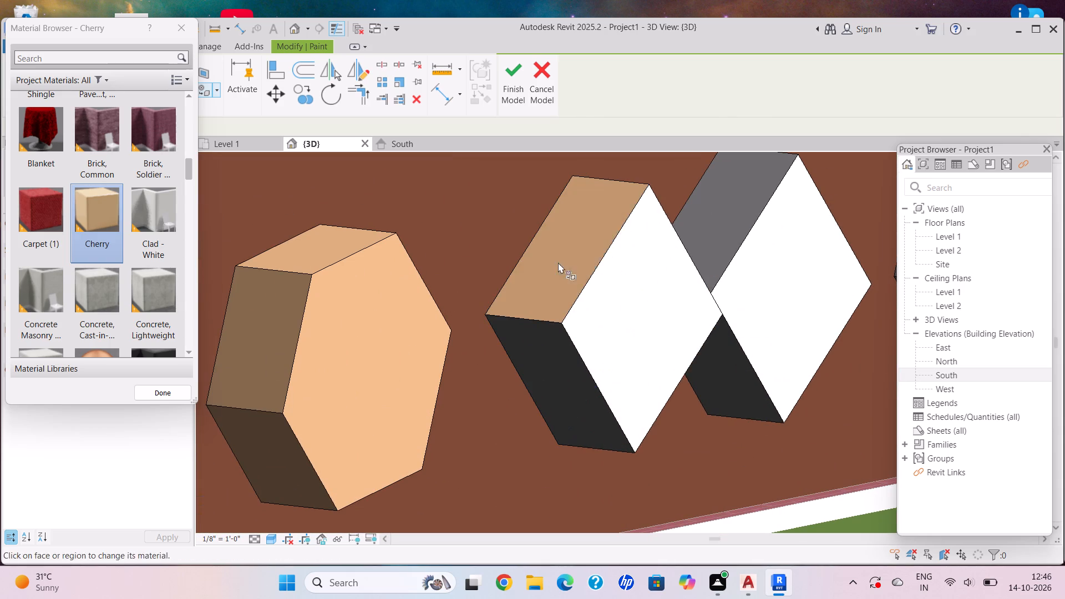
pyautogui.click(742, 207)
# Paint the second hexagon's top and upper gate-facing side, plus the third diamond pair's upper side faces, with Cherry.
pyautogui.scroll(-4, 743, 227)
pyautogui.moveTo(743, 227); pyautogui.dragTo(443, 349, button='middle')
pyautogui.scroll(-1, 431, 354)
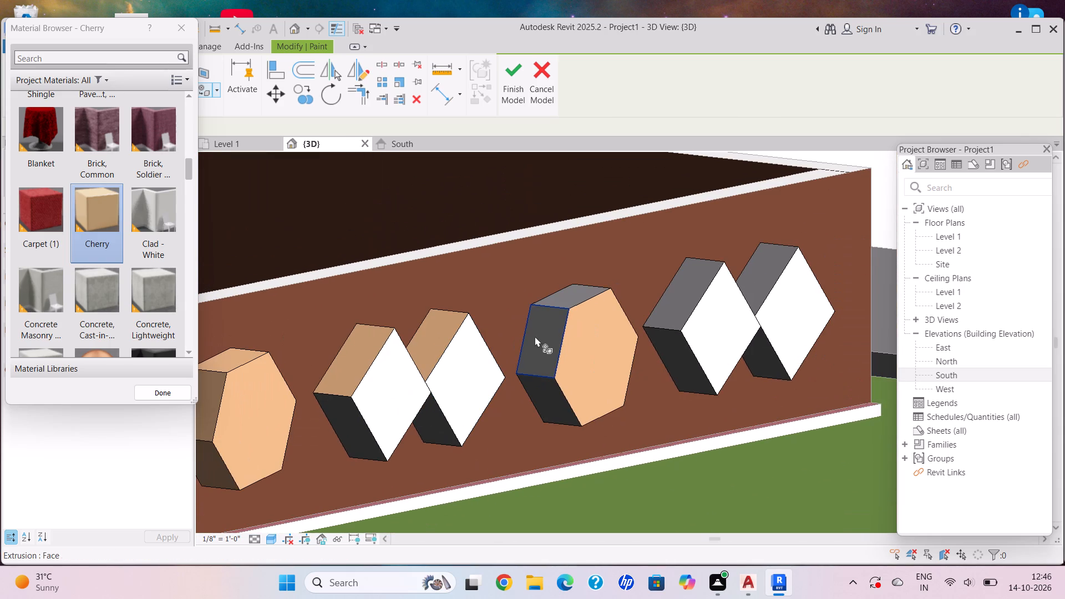
pyautogui.click(535, 336)
pyautogui.click(564, 287)
pyautogui.scroll(5, 572, 290)
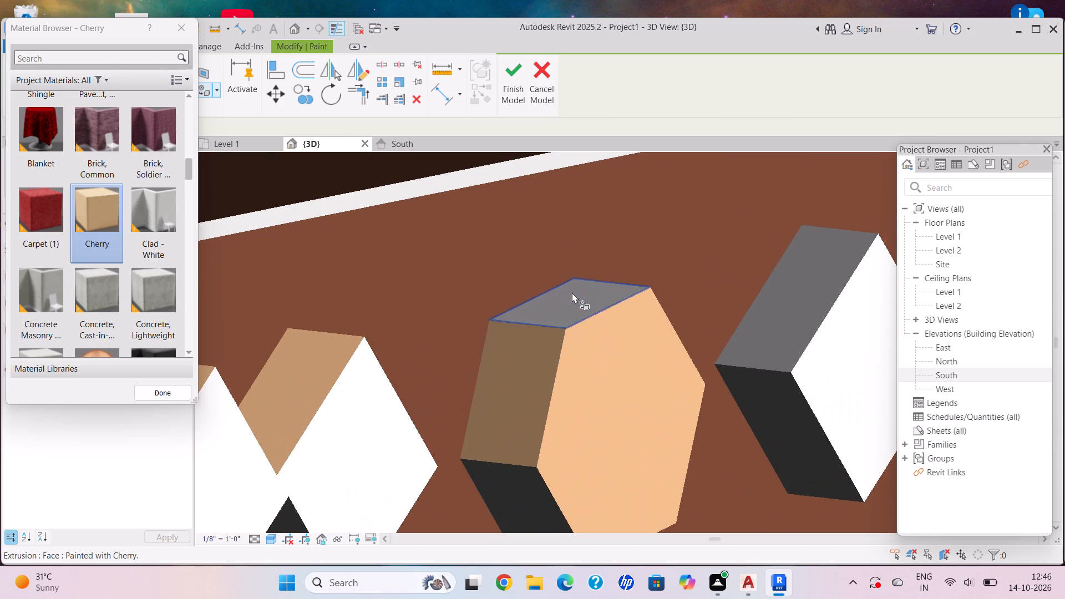
pyautogui.click(572, 292)
pyautogui.click(795, 287)
pyautogui.moveTo(795, 284); pyautogui.dragTo(481, 392, button='middle')
pyautogui.click(646, 355)
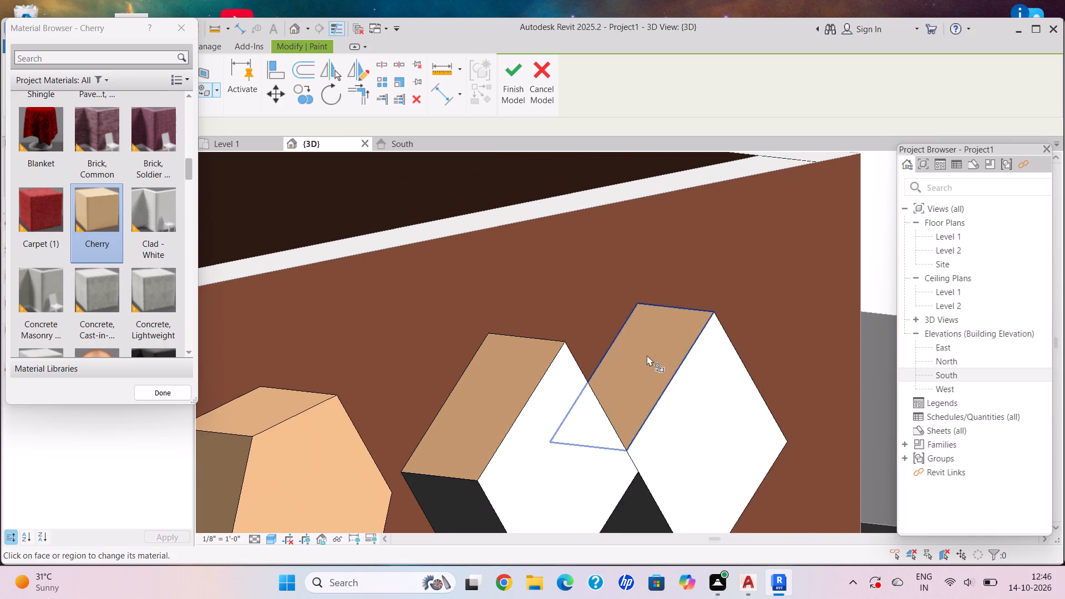
# Paint the short wall diamonds' upper side faces with Cherry and repaint the front face of the diamond farther from the gate Clad - White.
pyautogui.scroll(-11, 647, 354)
pyautogui.moveTo(547, 351); pyautogui.dragTo(755, 267, button='middle')
pyautogui.moveTo(508, 357); pyautogui.dragTo(699, 294, button='middle')
pyautogui.scroll(8, 509, 322)
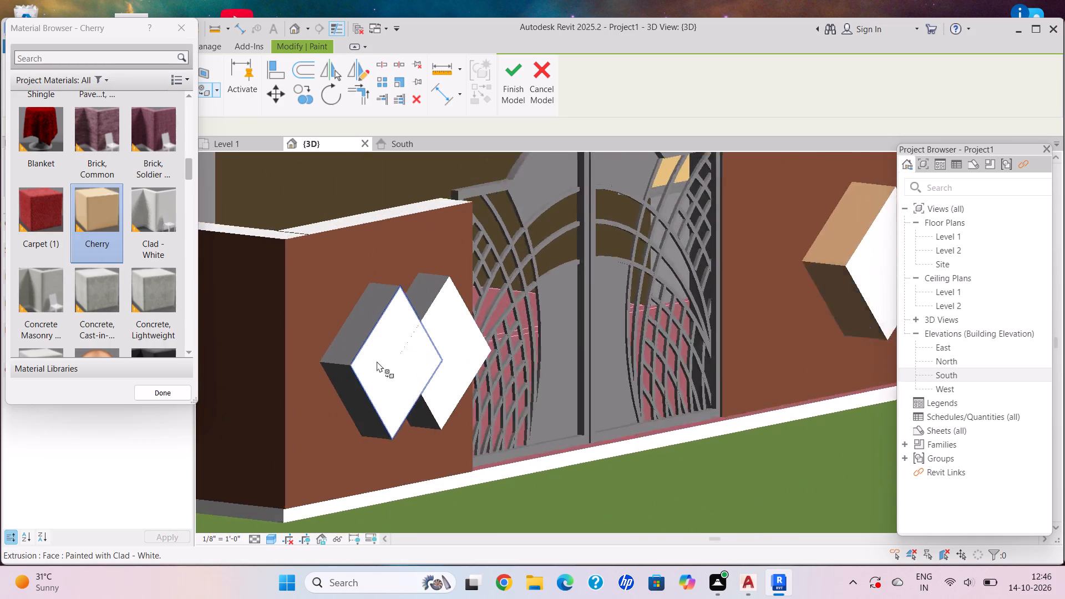
pyautogui.scroll(3, 377, 361)
pyautogui.click(344, 337)
pyautogui.scroll(4, 481, 242)
pyautogui.click(446, 248)
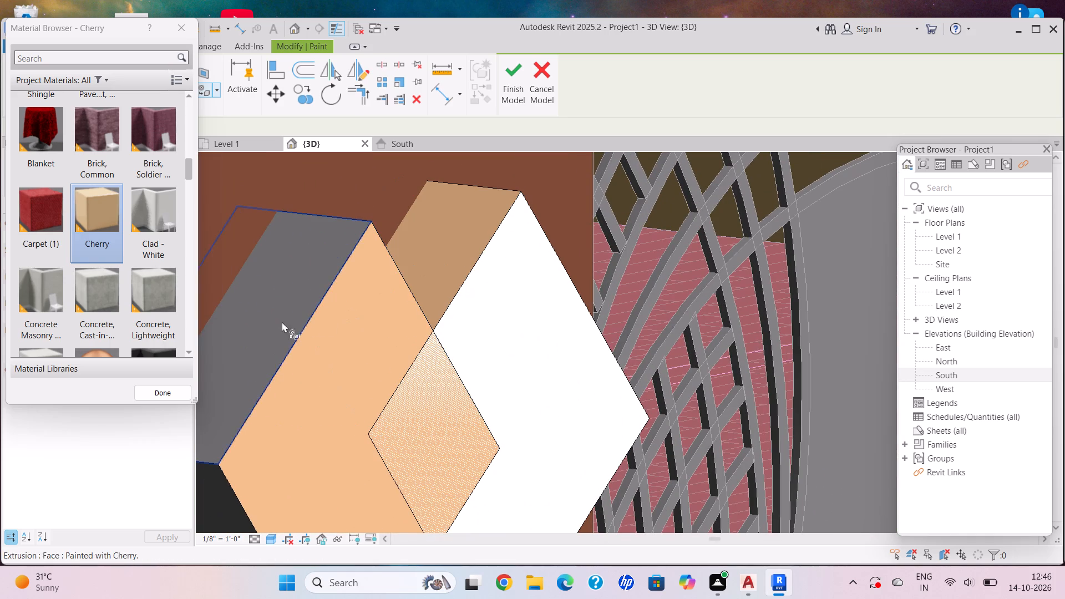
pyautogui.click(270, 317)
pyautogui.scroll(-4, 396, 316)
pyautogui.click(150, 207)
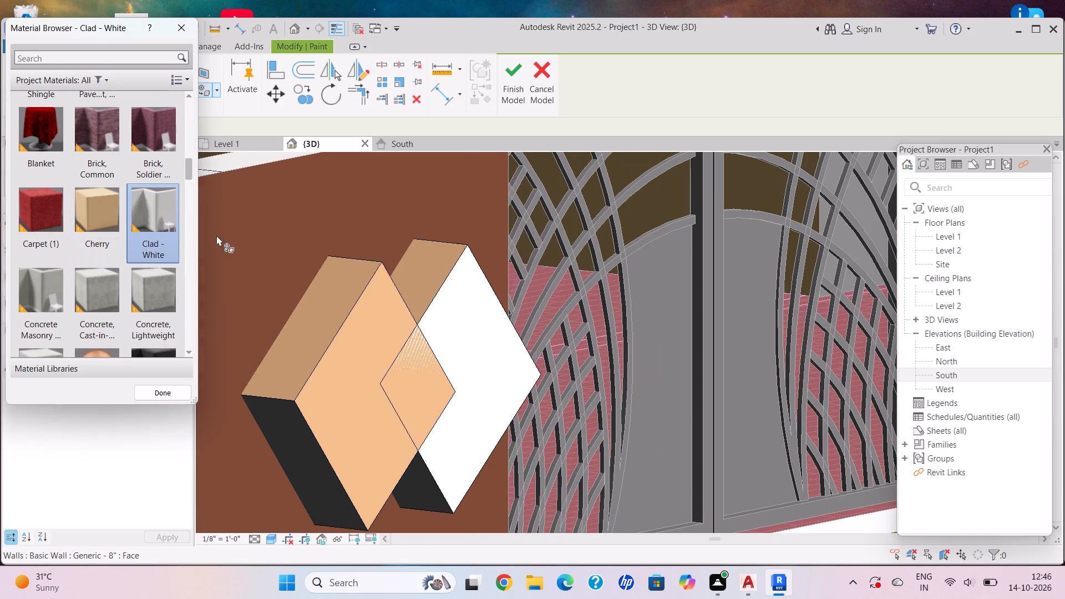
pyautogui.click(366, 385)
# Paint the lower side faces, facing away from the gate, of both diamonds on the short wall with Cherry.
pyautogui.click(100, 214)
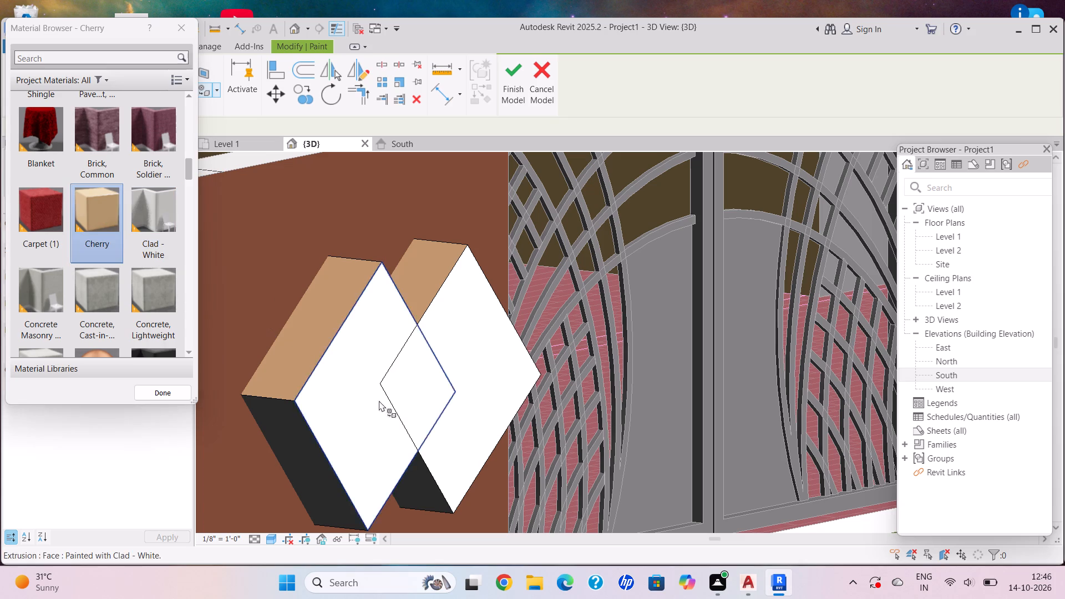
pyautogui.moveTo(386, 405); pyautogui.dragTo(422, 342, button='middle')
pyautogui.moveTo(564, 245); pyautogui.dragTo(296, 460, button='middle')
pyautogui.scroll(3, 657, 296)
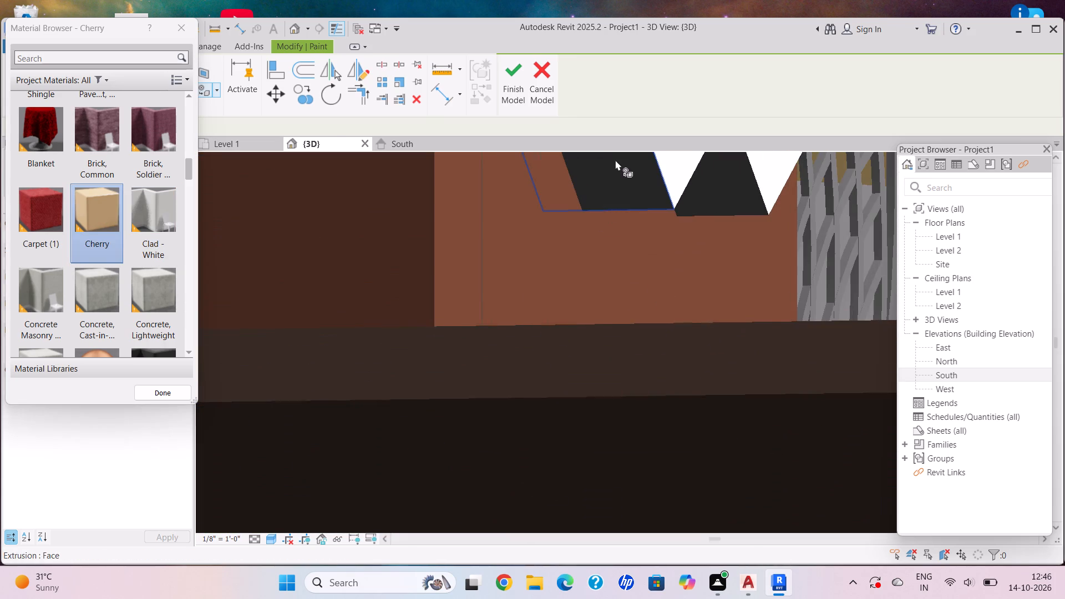
pyautogui.click(621, 177)
pyautogui.click(717, 191)
pyautogui.moveTo(672, 202); pyautogui.dragTo(547, 434, button='middle')
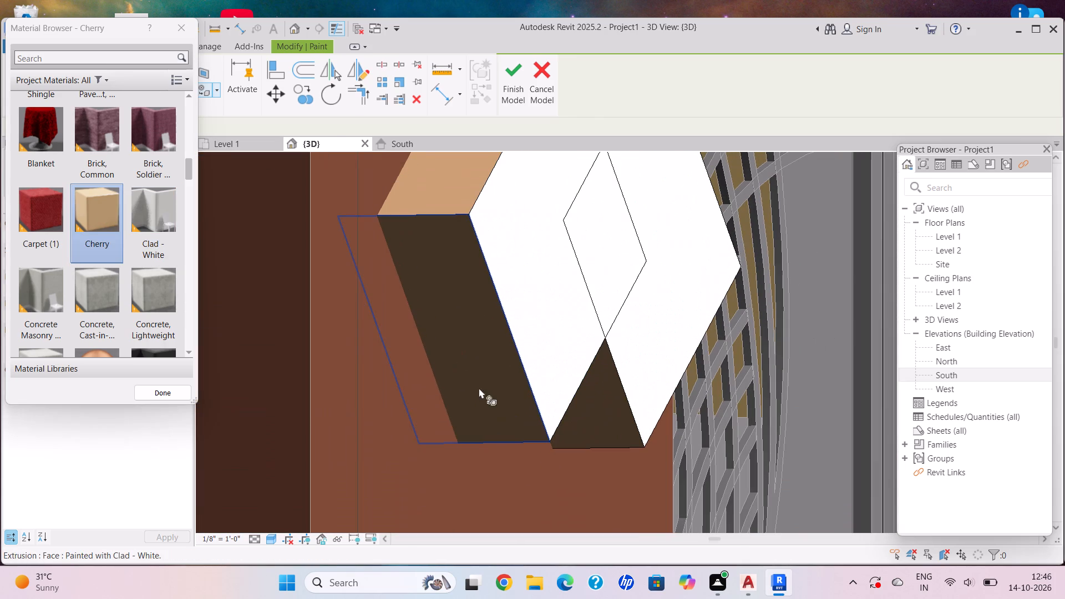
pyautogui.click(482, 359)
pyautogui.click(611, 402)
pyautogui.scroll(-16, 614, 361)
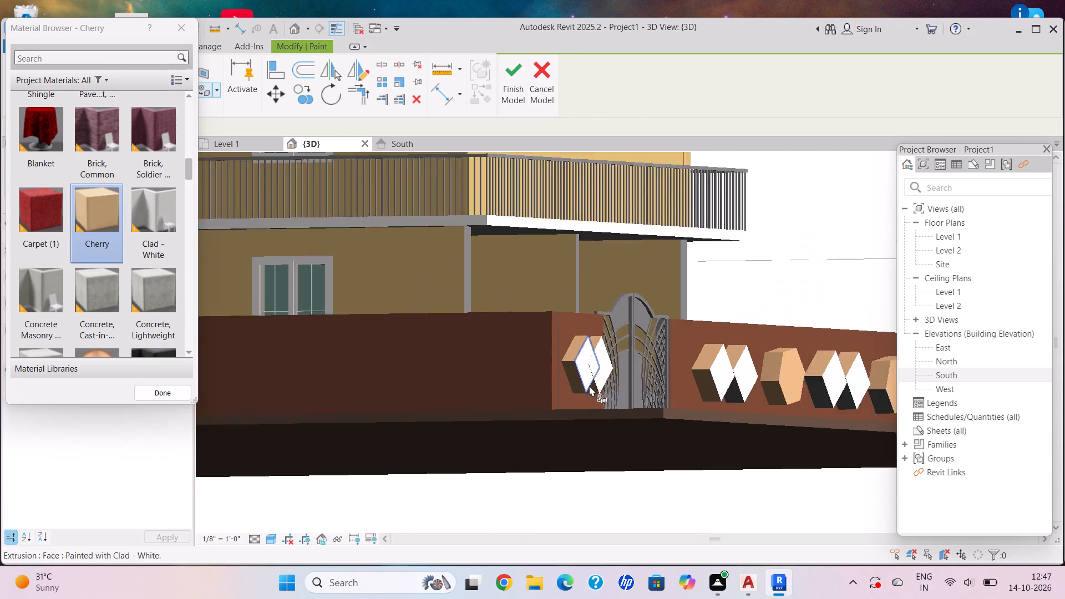
# On the long wall, paint the upper side faces facing away from the gate Cherry on the third diamond pair and second hexagon.
pyautogui.moveTo(598, 371); pyautogui.dragTo(302, 511, button='middle')
pyautogui.keyDown('shift'); pyautogui.moveTo(554, 349); pyautogui.dragTo(541, 258, button='middle'); pyautogui.keyUp('shift')
pyautogui.keyDown('shift'); pyautogui.scroll(-1, 547, 261); pyautogui.keyUp('shift')
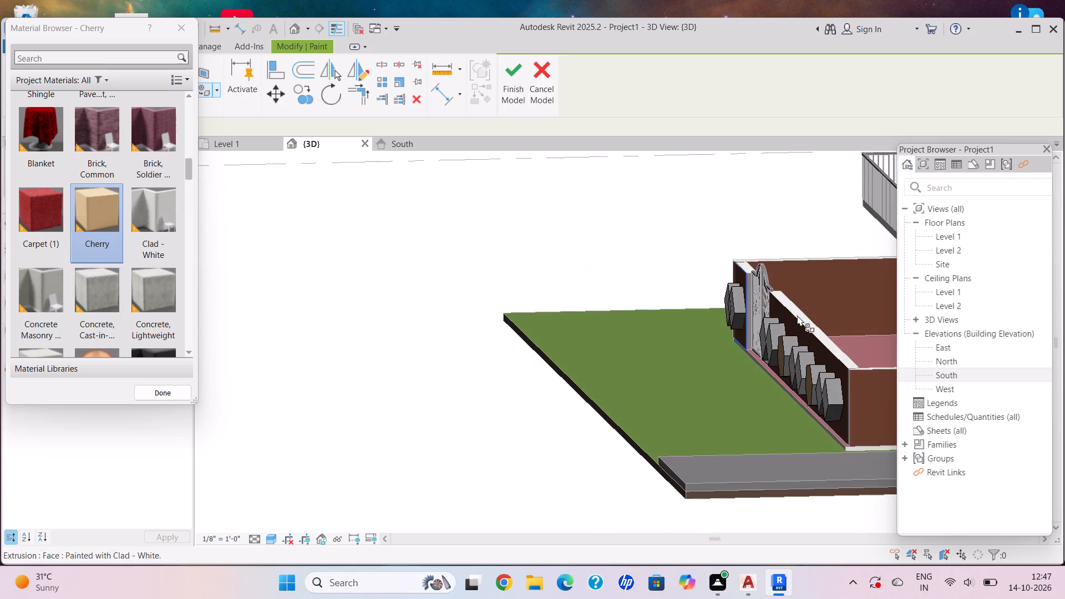
pyautogui.scroll(4, 852, 326)
pyautogui.moveTo(843, 480); pyautogui.dragTo(818, 449, button='middle')
pyautogui.scroll(9, 807, 435)
pyautogui.click(780, 400)
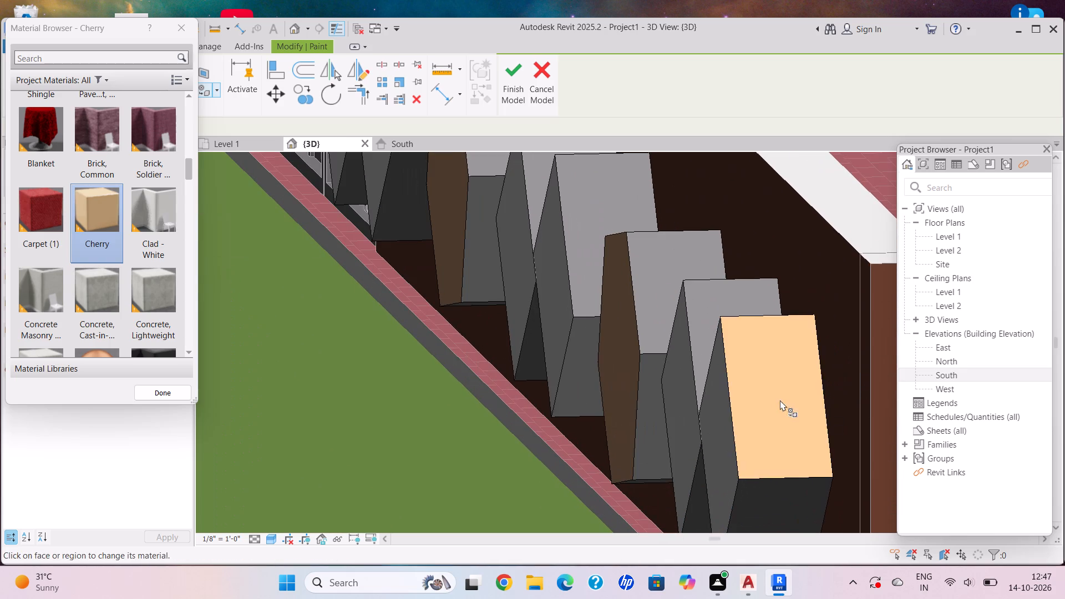
pyautogui.moveTo(754, 344); pyautogui.dragTo(763, 425, button='middle')
pyautogui.scroll(4, 744, 393)
pyautogui.click(728, 383)
pyautogui.click(631, 326)
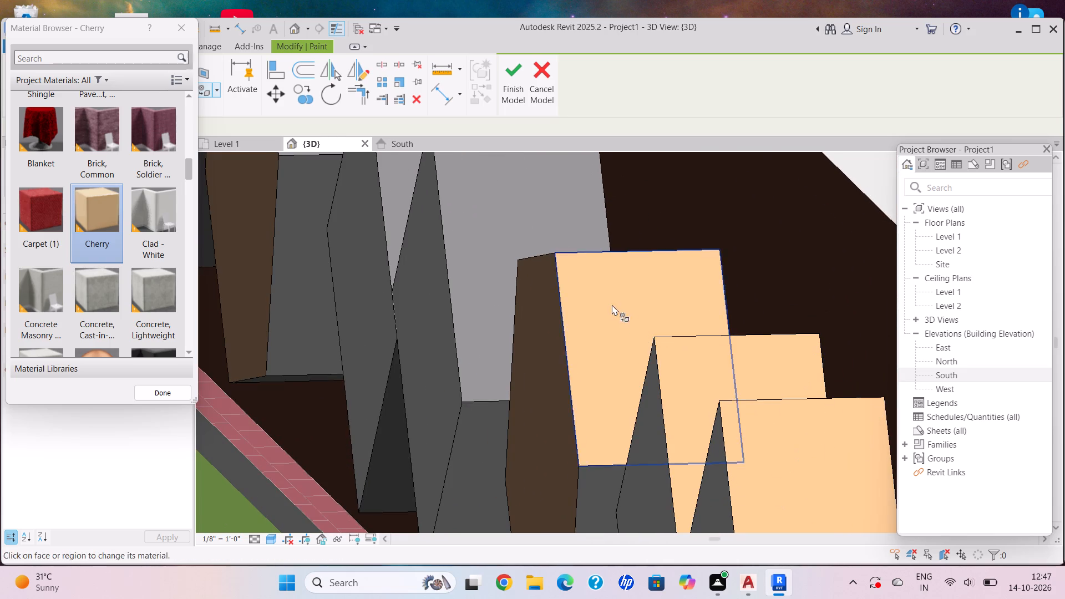
# Paint the upper side faces facing away from the gate Cherry on the second diamond pair, first hexagon and first diamond pair.
pyautogui.scroll(-1, 611, 303)
pyautogui.moveTo(614, 305); pyautogui.dragTo(698, 518, button='middle')
pyautogui.click(599, 419)
pyautogui.click(544, 333)
pyautogui.scroll(-1, 515, 318)
pyautogui.moveTo(521, 335); pyautogui.dragTo(646, 509, button='middle')
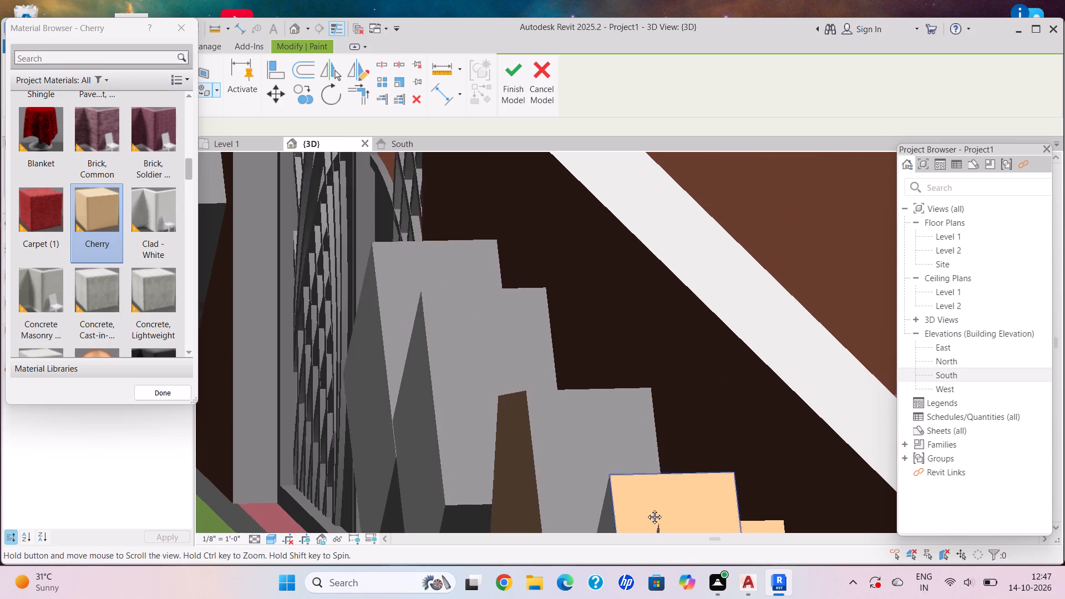
pyautogui.moveTo(646, 509); pyautogui.dragTo(647, 506, button='middle')
pyautogui.click(592, 450)
pyautogui.click(484, 318)
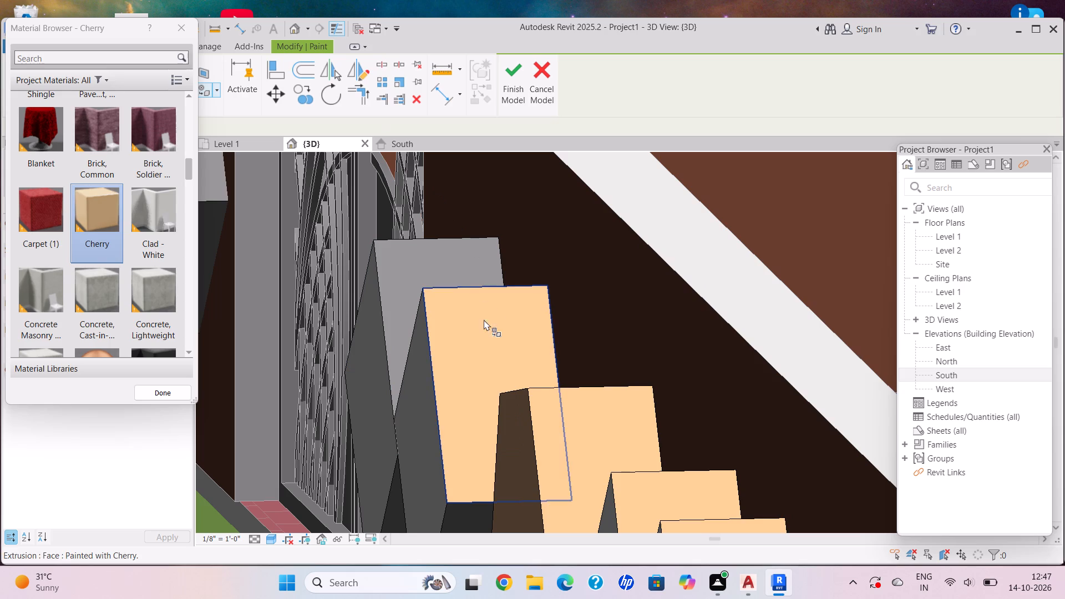
pyautogui.click(456, 255)
# Paint lower side faces away from the gate Cherry: second hexagon, second pair's farther diamond and both third-pair diamonds.
pyautogui.scroll(-13, 571, 292)
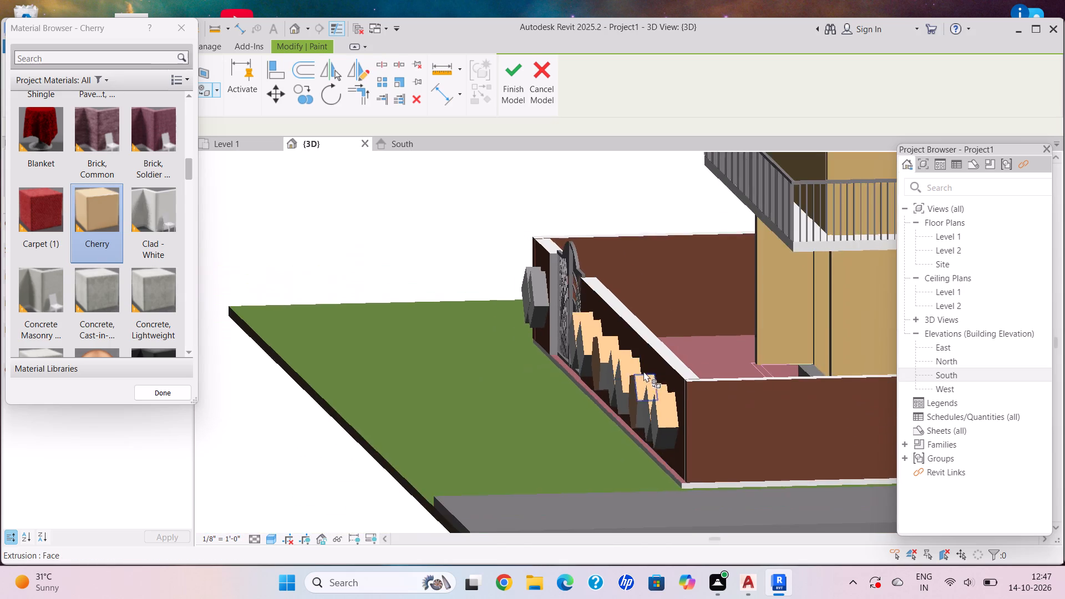
pyautogui.scroll(-3, 647, 376)
pyautogui.keyDown('shift'); pyautogui.moveTo(650, 360); pyautogui.dragTo(734, 356, button='middle'); pyautogui.keyUp('shift')
pyautogui.scroll(5, 693, 388)
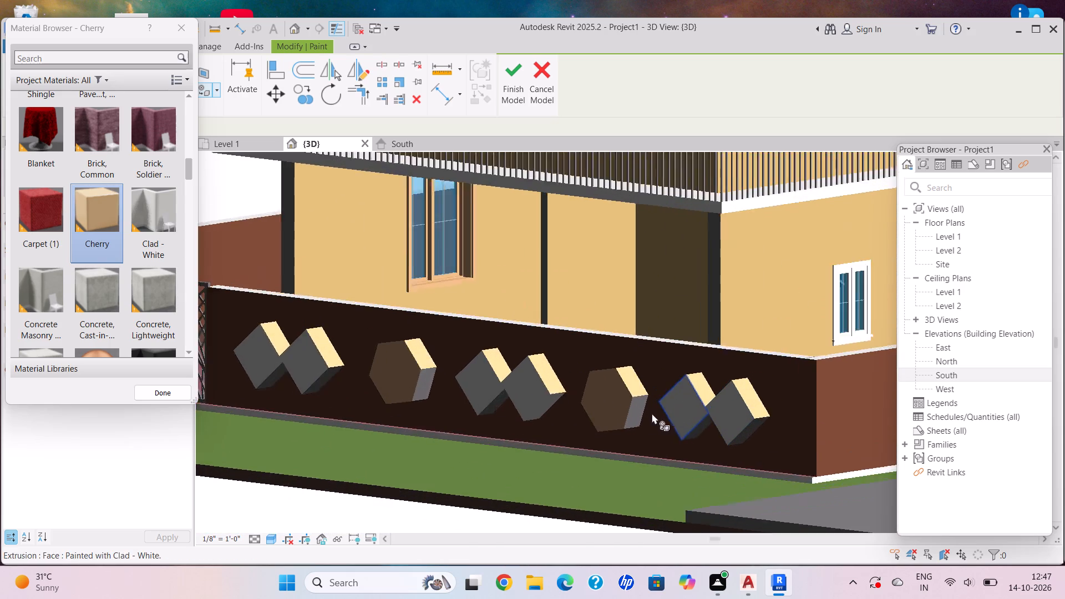
pyautogui.scroll(2, 652, 413)
pyautogui.keyDown('shift'); pyautogui.moveTo(633, 411); pyautogui.dragTo(608, 393, button='middle'); pyautogui.keyUp('shift')
pyautogui.scroll(6, 636, 415)
pyautogui.click(597, 409)
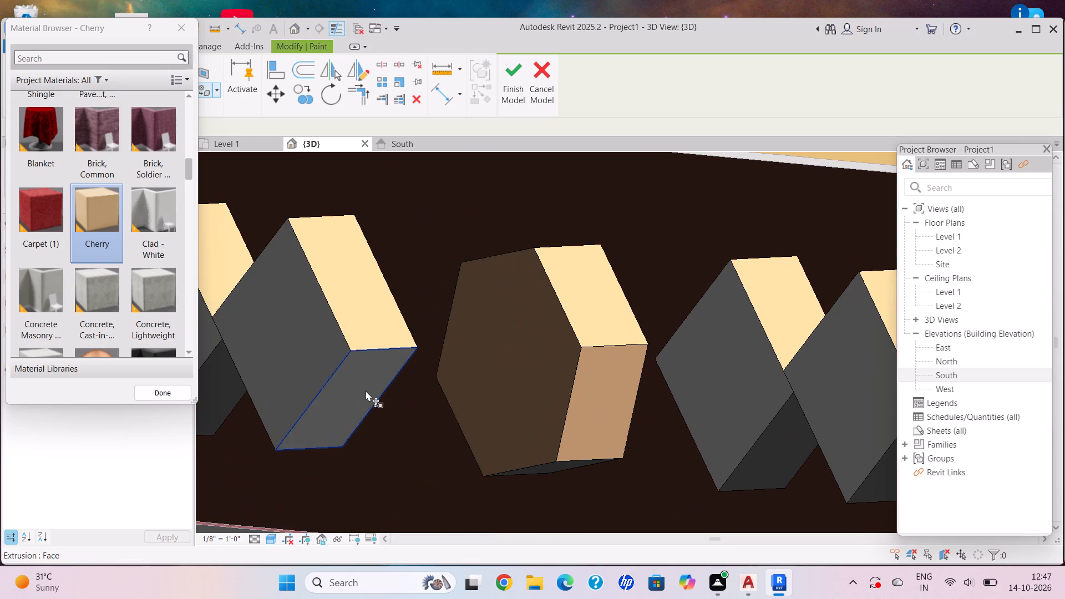
pyautogui.click(366, 390)
pyautogui.scroll(-3, 625, 418)
pyautogui.keyDown('shift'); pyautogui.moveTo(637, 418); pyautogui.dragTo(628, 402, button='middle'); pyautogui.keyUp('shift')
pyautogui.scroll(5, 691, 428)
pyautogui.click(709, 436)
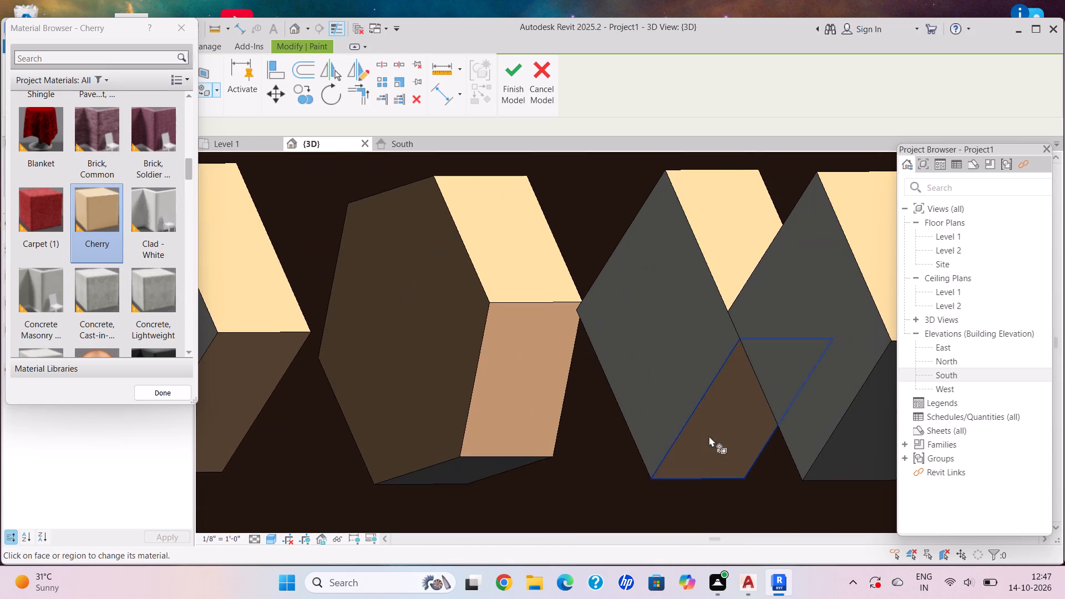
pyautogui.moveTo(809, 413); pyautogui.dragTo(561, 380, button='middle')
pyautogui.click(617, 402)
# Paint the lower side faces facing away from the gate Cherry on the first hexagon and the first diamond pair.
pyautogui.scroll(-11, 554, 388)
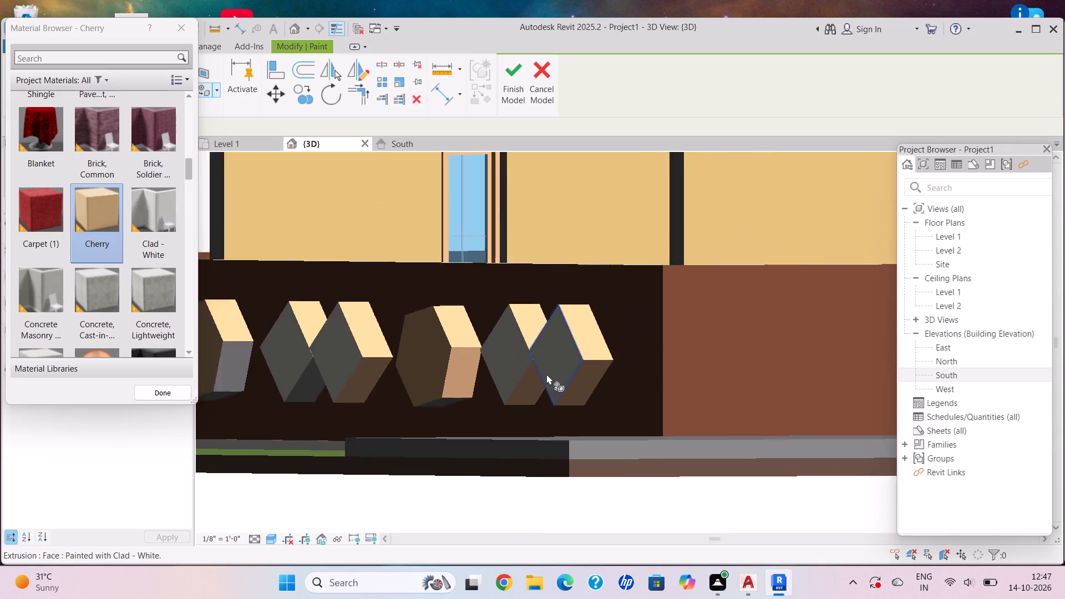
pyautogui.keyDown('shift'); pyautogui.moveTo(516, 335); pyautogui.dragTo(559, 368, button='middle'); pyautogui.keyUp('shift')
pyautogui.moveTo(547, 359); pyautogui.dragTo(1064, 422, button='middle')
pyautogui.keyDown('shift'); pyautogui.moveTo(770, 421); pyautogui.dragTo(704, 425, button='middle'); pyautogui.keyUp('shift')
pyautogui.moveTo(759, 408); pyautogui.dragTo(407, 394, button='middle')
pyautogui.scroll(11, 527, 382)
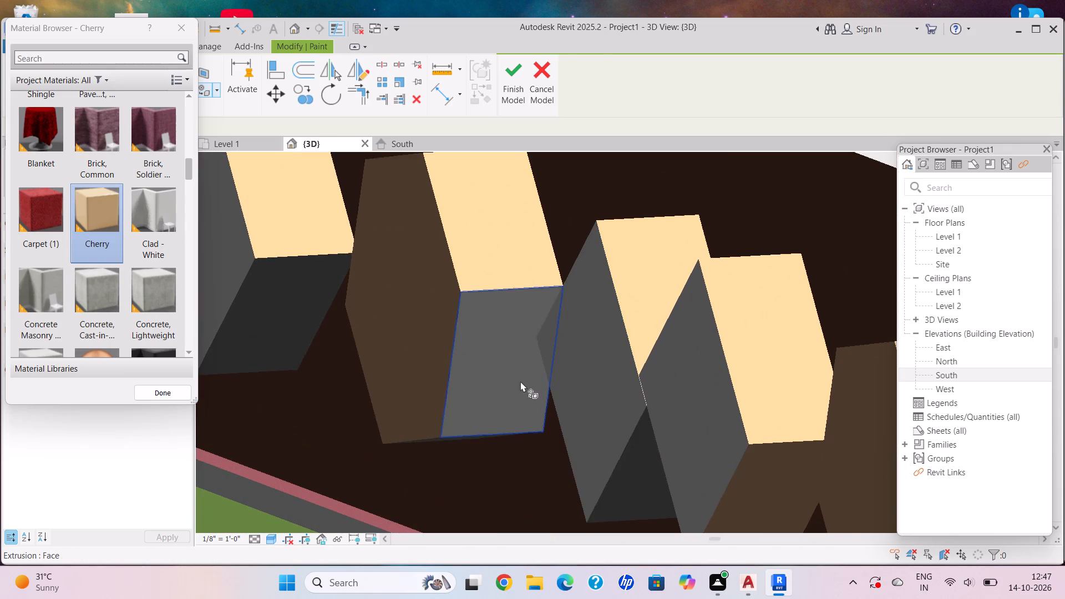
pyautogui.click(520, 380)
pyautogui.scroll(-4, 514, 368)
pyautogui.moveTo(514, 342); pyautogui.dragTo(726, 487, button='middle')
pyautogui.scroll(3, 577, 480)
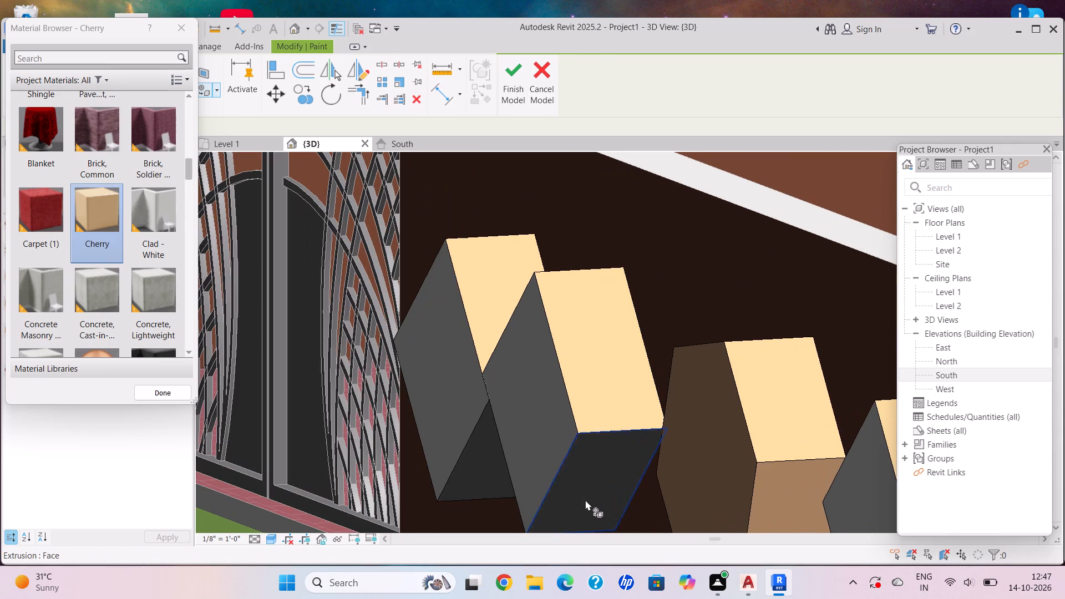
pyautogui.click(585, 499)
pyautogui.moveTo(483, 456); pyautogui.dragTo(490, 449)
# On the short wall, paint the gate-side diamond's upper and lower gate-facing sides and the other diamond's upper gate-facing side with Cherry.
pyautogui.scroll(-8, 579, 475)
pyautogui.keyDown('shift'); pyautogui.moveTo(592, 463); pyautogui.dragTo(596, 435, button='middle'); pyautogui.keyUp('shift')
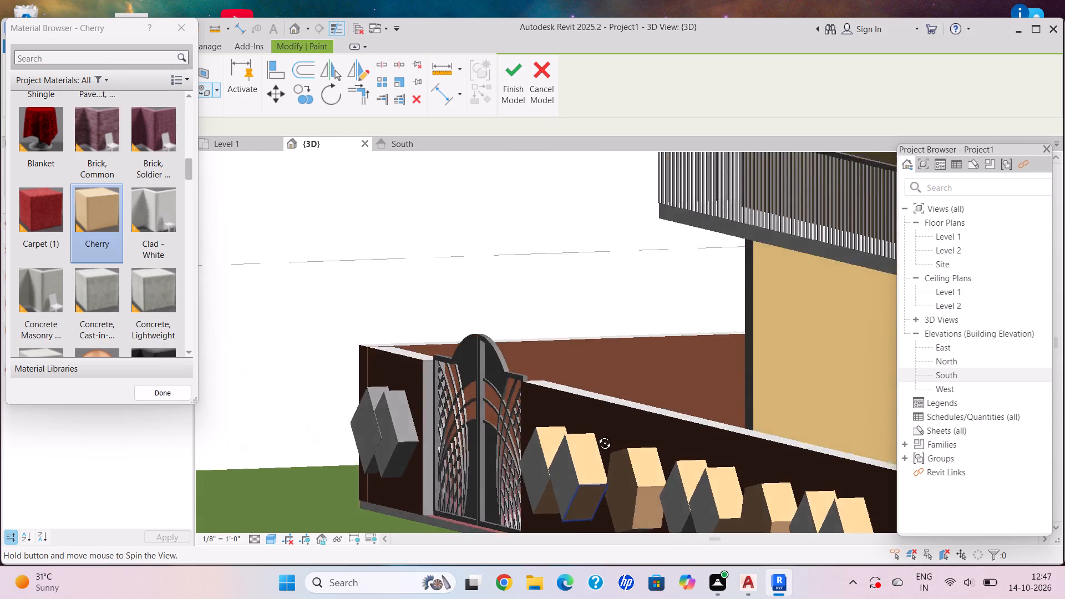
pyautogui.keyDown('shift'); pyautogui.moveTo(596, 435); pyautogui.dragTo(679, 500, button='middle'); pyautogui.keyUp('shift')
pyautogui.scroll(-4, 680, 485)
pyautogui.moveTo(686, 470); pyautogui.dragTo(718, 450, button='middle')
pyautogui.keyDown('shift'); pyautogui.moveTo(727, 439); pyautogui.dragTo(731, 438, button='middle'); pyautogui.keyUp('shift')
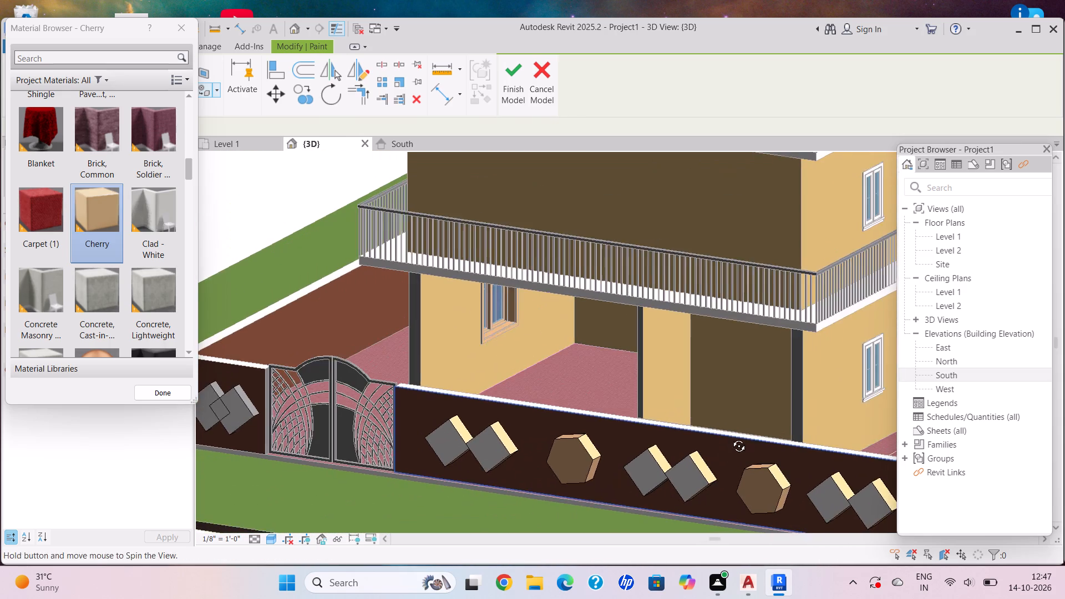
pyautogui.keyDown('shift'); pyautogui.moveTo(731, 438); pyautogui.dragTo(737, 436, button='middle'); pyautogui.keyUp('shift')
pyautogui.scroll(10, 647, 458)
pyautogui.click(513, 449)
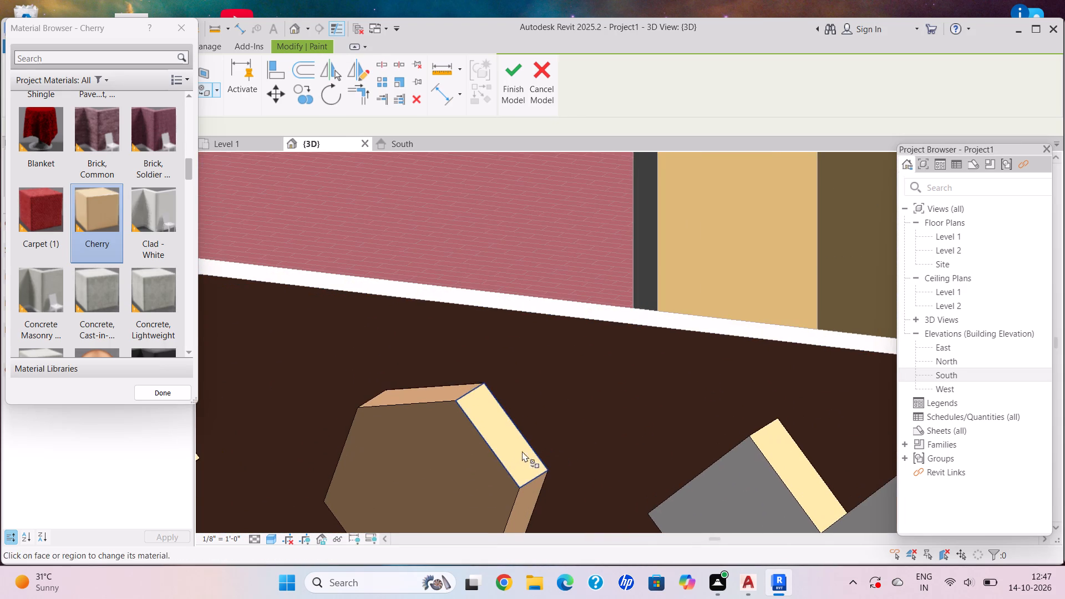
pyautogui.scroll(-14, 538, 455)
pyautogui.keyDown('shift'); pyautogui.moveTo(594, 461); pyautogui.dragTo(576, 469, button='middle'); pyautogui.keyUp('shift')
pyautogui.keyDown('shift'); pyautogui.moveTo(573, 460); pyautogui.dragTo(569, 455, button='middle'); pyautogui.keyUp('shift')
pyautogui.keyDown('shift'); pyautogui.moveTo(567, 453); pyautogui.dragTo(551, 440, button='middle'); pyautogui.keyUp('shift')
pyautogui.scroll(15, 429, 410)
pyautogui.click(488, 377)
pyautogui.scroll(6, 497, 478)
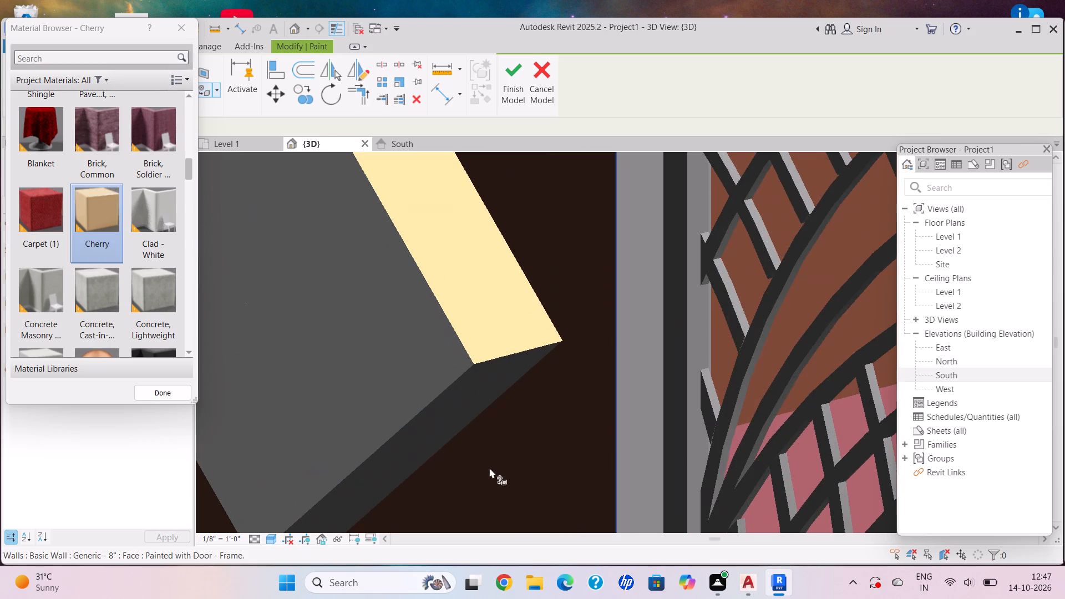
pyautogui.click(430, 445)
pyautogui.scroll(-4, 430, 446)
pyautogui.moveTo(441, 433); pyautogui.dragTo(498, 435, button='middle')
pyautogui.keyDown('shift'); pyautogui.scroll(1, 461, 413); pyautogui.keyUp('shift')
pyautogui.scroll(-6, 498, 435)
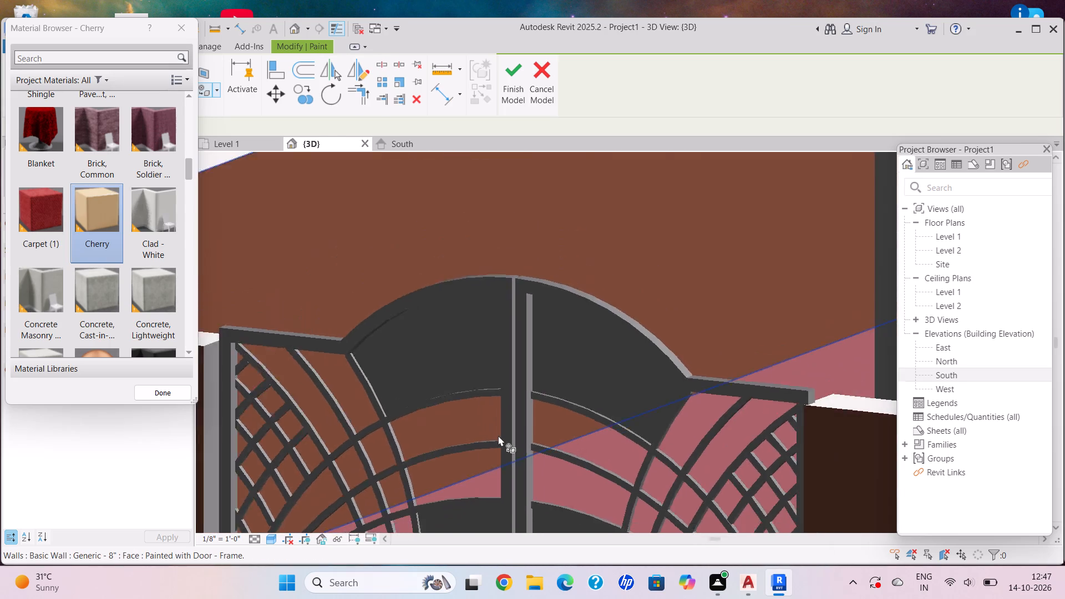
pyautogui.scroll(-7, 498, 435)
pyautogui.keyDown('shift'); pyautogui.moveTo(497, 444); pyautogui.dragTo(448, 505, button='middle'); pyautogui.keyUp('shift')
pyautogui.scroll(12, 539, 313)
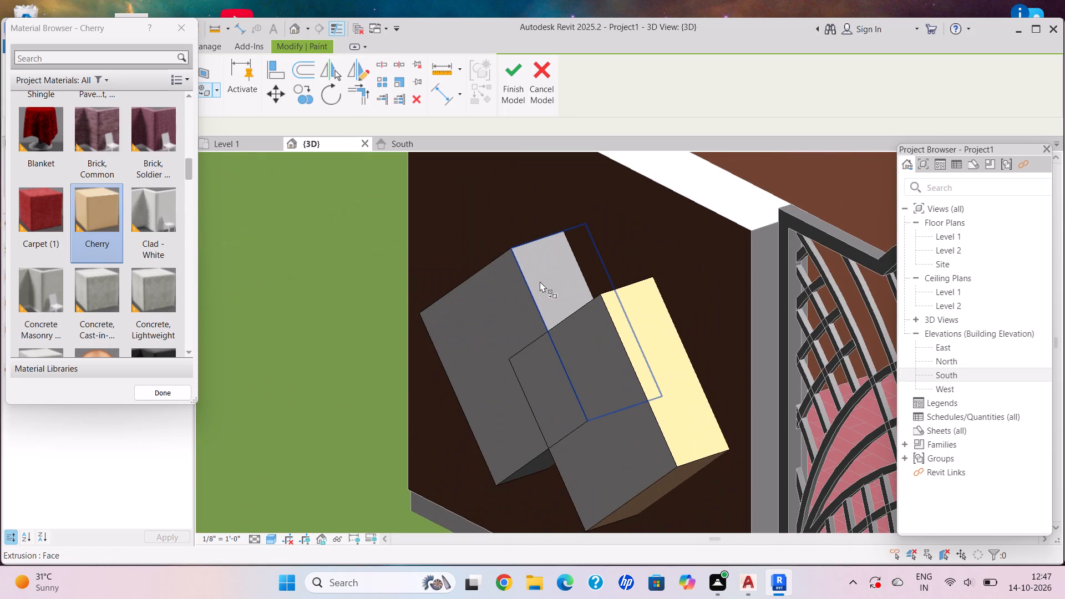
pyautogui.click(539, 281)
# Paint the lower gate-facing side faces of the long wall's first diamond pair with Cherry.
pyautogui.scroll(-1, 562, 367)
pyautogui.moveTo(569, 375); pyautogui.dragTo(572, 302, button='middle')
pyautogui.scroll(-1, 572, 302)
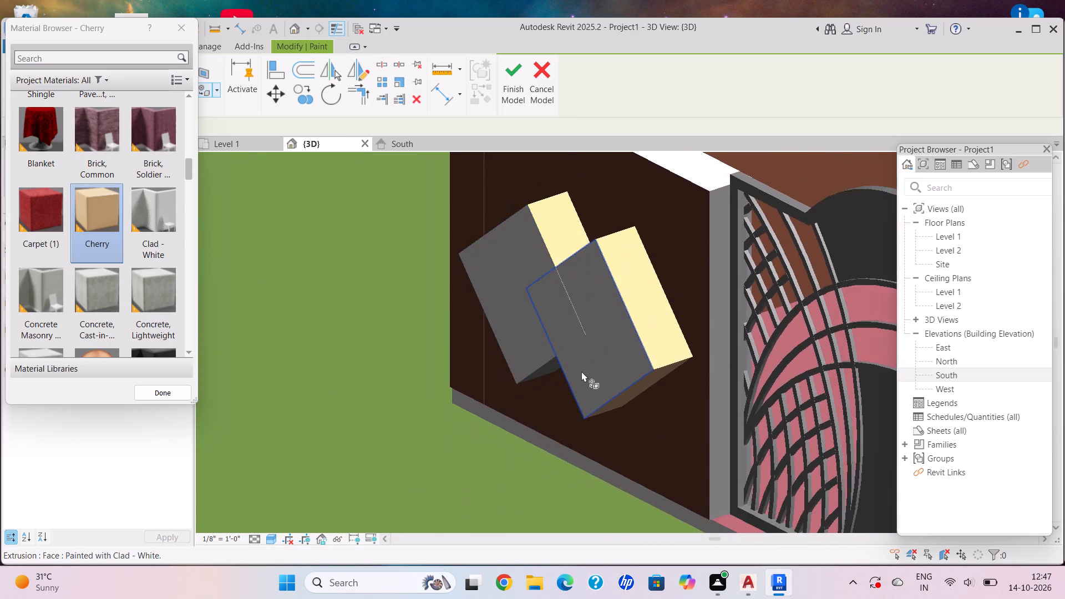
pyautogui.scroll(4, 581, 371)
pyautogui.scroll(-4, 586, 388)
pyautogui.keyDown('shift'); pyautogui.moveTo(585, 392); pyautogui.dragTo(600, 336, button='middle'); pyautogui.keyUp('shift')
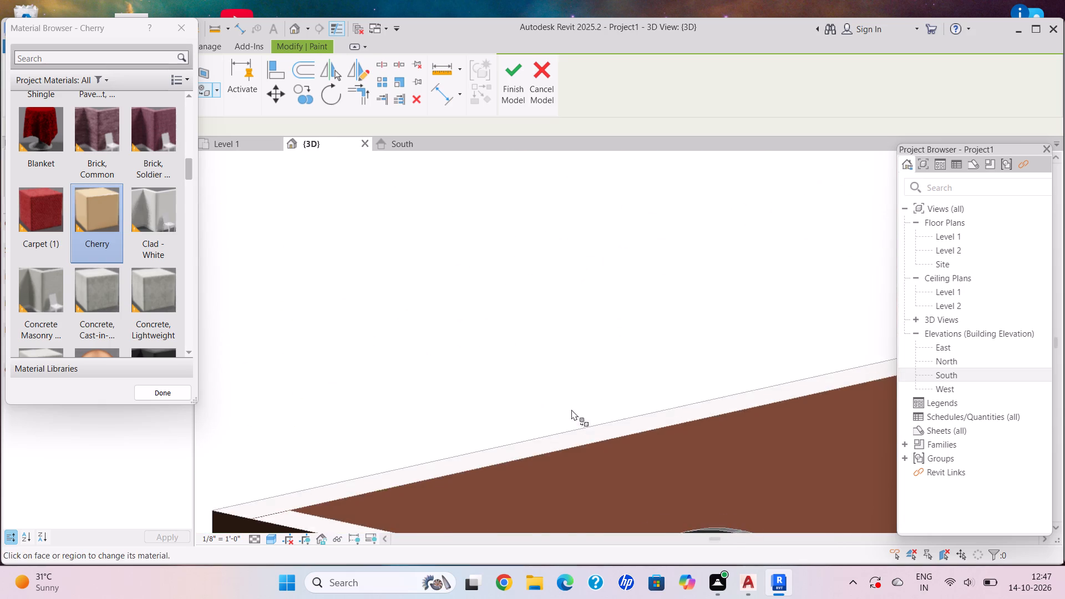
pyautogui.scroll(-15, 571, 413)
pyautogui.moveTo(590, 429); pyautogui.dragTo(597, 434, button='middle')
pyautogui.keyDown('ctrl'); pyautogui.moveTo(617, 440); pyautogui.dragTo(627, 444, button='middle'); pyautogui.keyUp('ctrl')
pyautogui.keyDown('ctrl'); pyautogui.middleClick(658, 451); pyautogui.keyUp('ctrl')
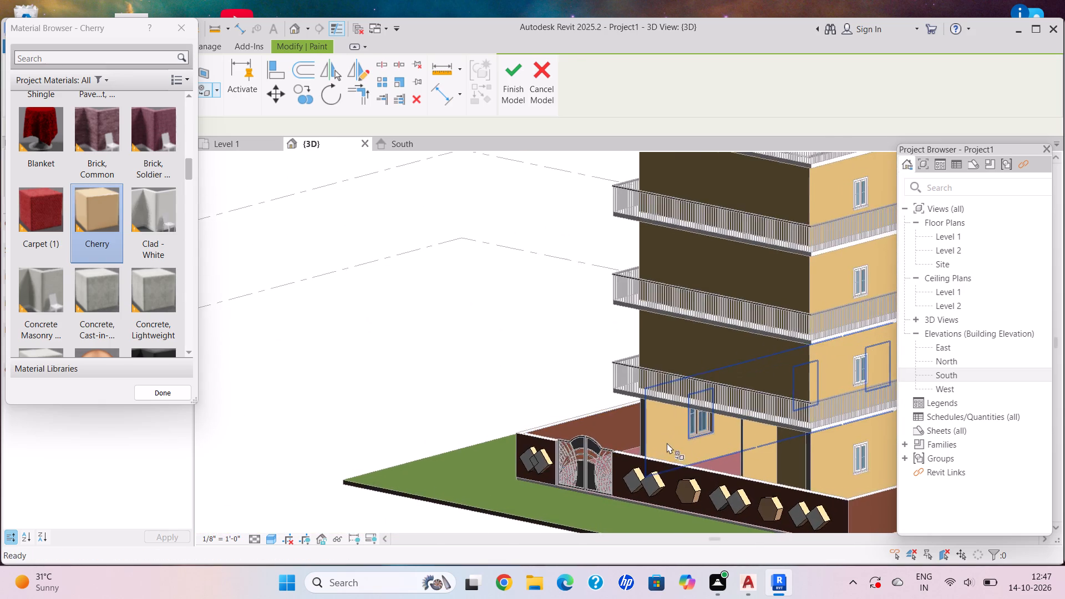
pyautogui.keyDown('shift'); pyautogui.moveTo(673, 445); pyautogui.dragTo(743, 468, button='middle'); pyautogui.keyUp('shift')
pyautogui.moveTo(749, 424); pyautogui.dragTo(699, 358, button='middle')
pyautogui.keyDown('shift'); pyautogui.moveTo(711, 348); pyautogui.dragTo(768, 185, button='middle'); pyautogui.keyUp('shift')
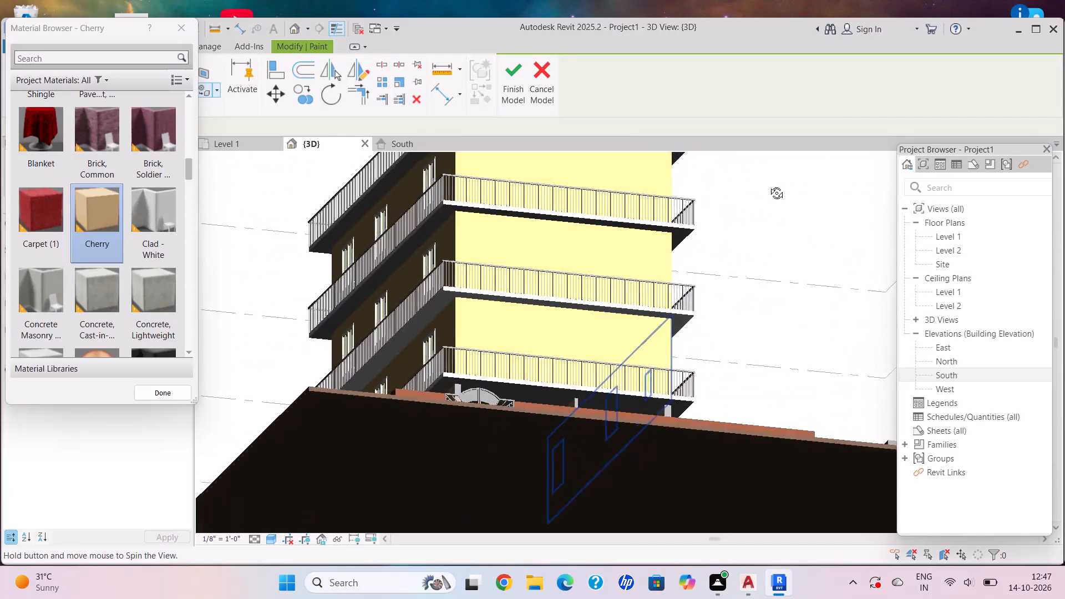
pyautogui.keyDown('shift'); pyautogui.moveTo(768, 185); pyautogui.dragTo(868, 304, button='middle'); pyautogui.keyUp('shift')
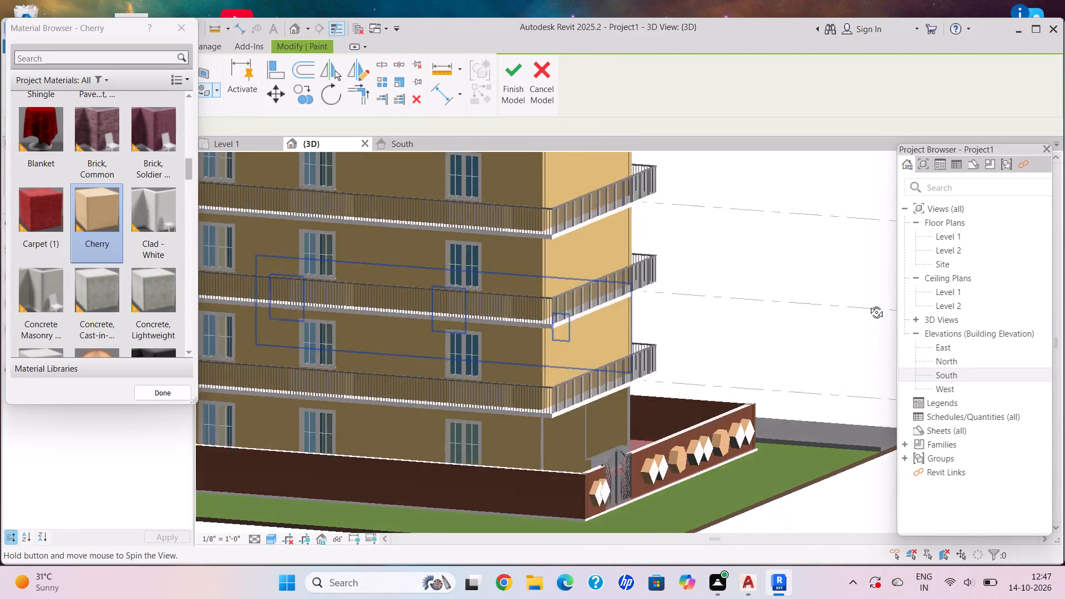
pyautogui.keyDown('shift'); pyautogui.moveTo(868, 304); pyautogui.dragTo(866, 294, button='middle'); pyautogui.keyUp('shift')
pyautogui.scroll(6, 661, 490)
pyautogui.scroll(13, 655, 414)
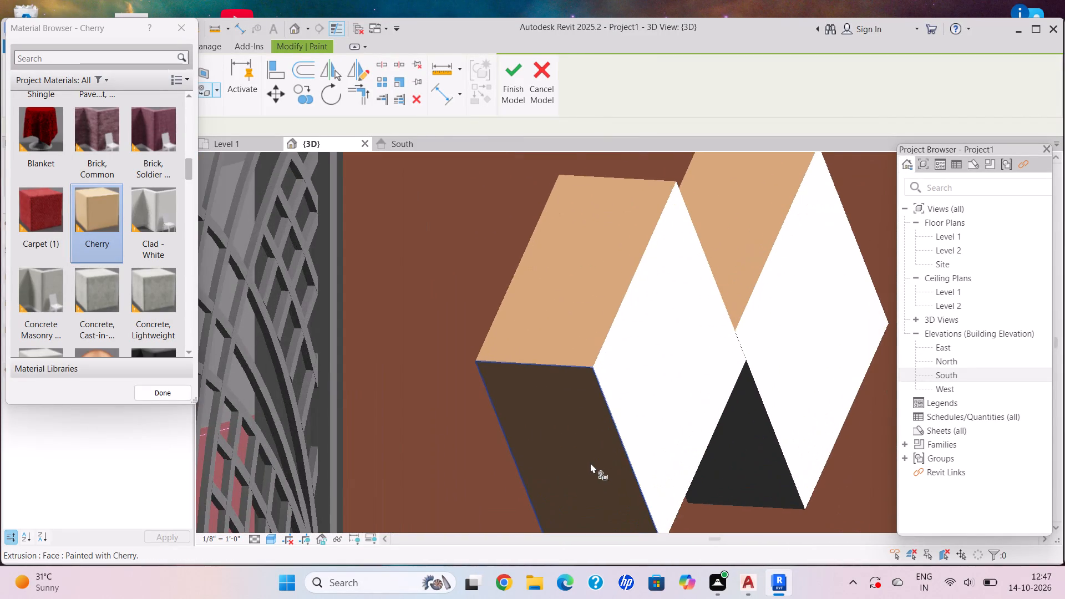
pyautogui.click(580, 468)
pyautogui.scroll(-5, 738, 432)
pyautogui.scroll(6, 748, 455)
pyautogui.click(748, 455)
pyautogui.scroll(-5, 750, 437)
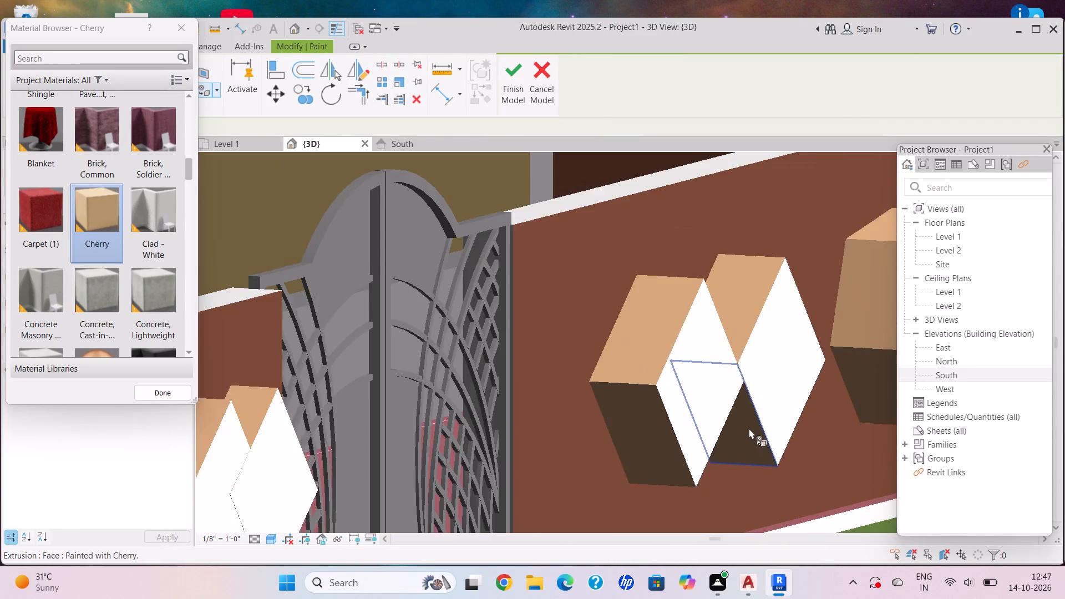
# Paint the lower gate-facing side faces of the long wall's second and third diamond pairs with Cherry.
pyautogui.moveTo(699, 428); pyautogui.dragTo(462, 439, button='middle')
pyautogui.scroll(-1, 454, 439)
pyautogui.moveTo(665, 366); pyautogui.dragTo(531, 414, button='middle')
pyautogui.scroll(6, 618, 432)
pyautogui.click(630, 420)
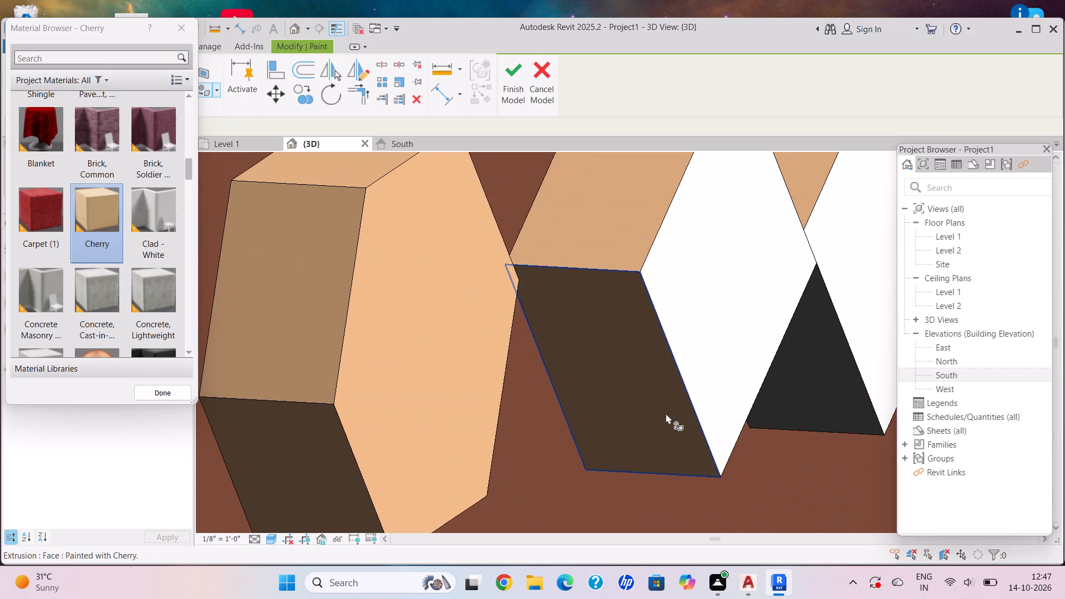
pyautogui.click(821, 384)
pyautogui.scroll(-6, 809, 366)
pyautogui.moveTo(802, 358); pyautogui.dragTo(396, 462, button='middle')
pyautogui.scroll(5, 532, 464)
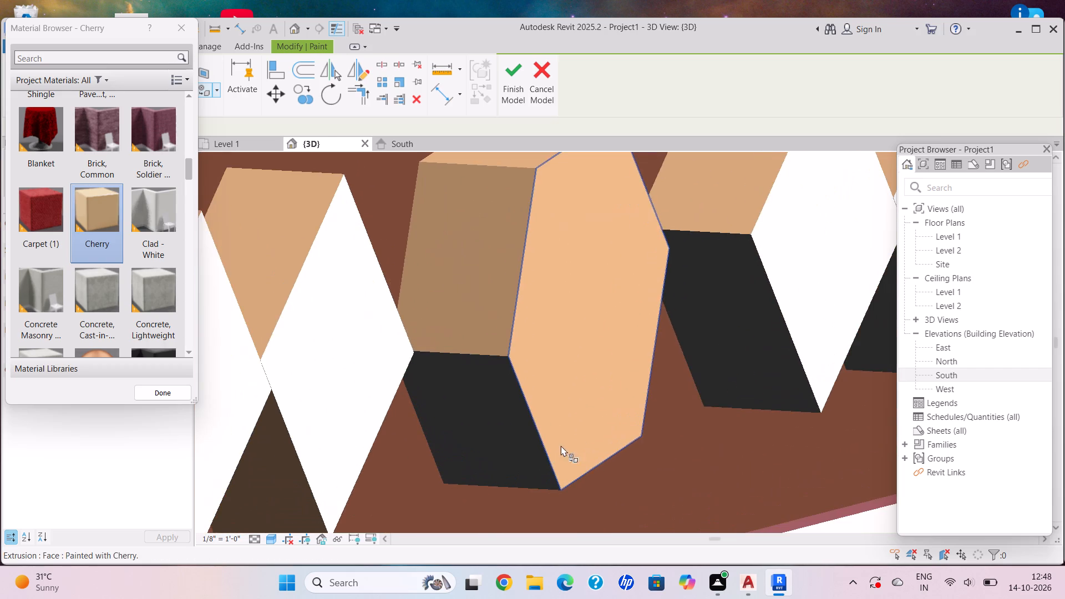
pyautogui.click(723, 370)
pyautogui.moveTo(741, 358); pyautogui.dragTo(410, 454, button='middle')
pyautogui.click(581, 417)
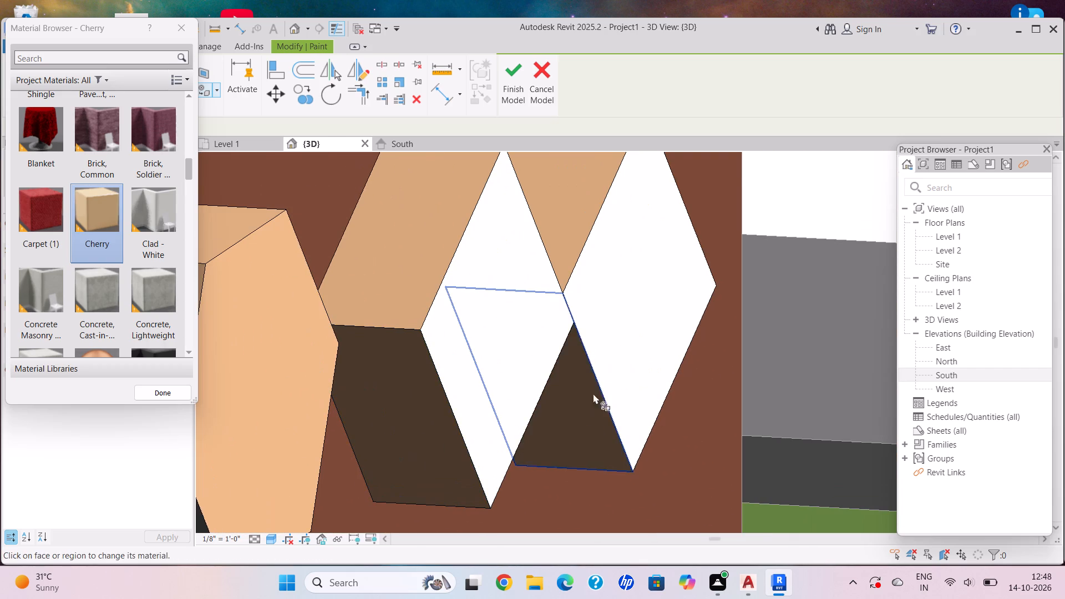
# Review the painted front walls from the street side and finish the in-place model of the wall decoration.
pyautogui.scroll(-20, 602, 343)
pyautogui.scroll(-1, 602, 343)
pyautogui.keyDown('shift'); pyautogui.moveTo(594, 380); pyautogui.dragTo(536, 408, button='middle'); pyautogui.keyUp('shift')
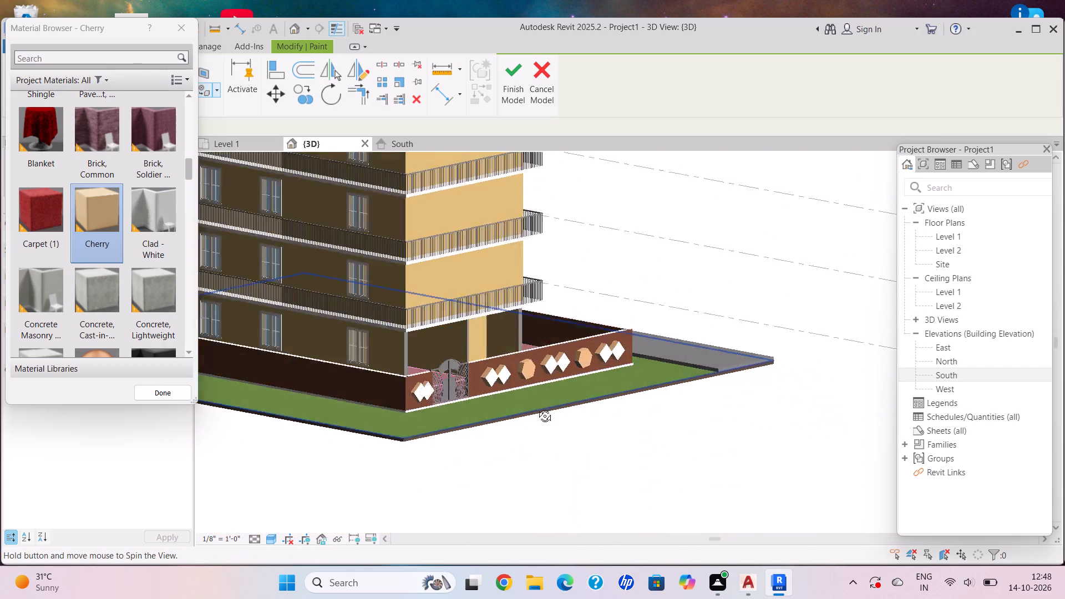
pyautogui.keyDown('shift'); pyautogui.moveTo(536, 408); pyautogui.dragTo(484, 408, button='middle'); pyautogui.keyUp('shift')
pyautogui.keyDown('shift'); pyautogui.moveTo(484, 406); pyautogui.dragTo(471, 388, button='middle'); pyautogui.keyUp('shift')
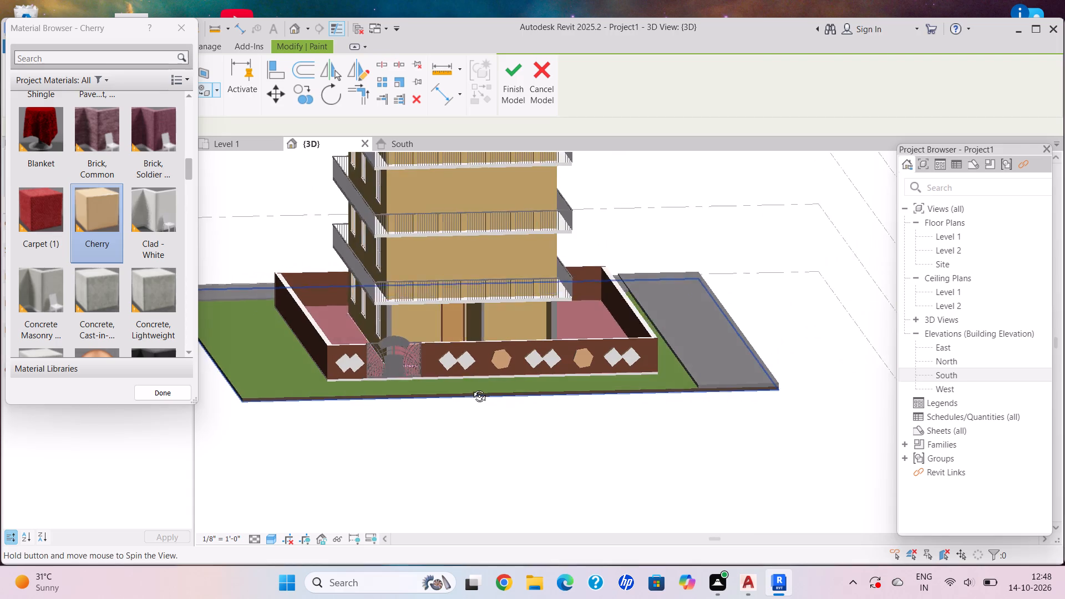
pyautogui.keyDown('shift'); pyautogui.moveTo(471, 388); pyautogui.dragTo(465, 385, button='middle'); pyautogui.keyUp('shift')
pyautogui.click(520, 75)
pyautogui.scroll(-4, 639, 318)
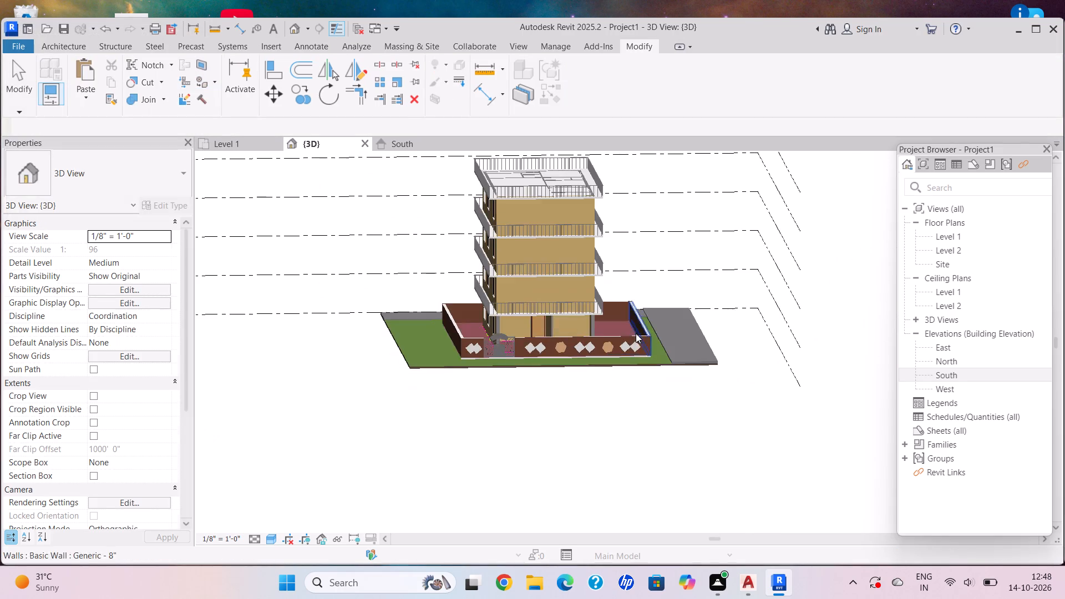
# Place a Single-Flush 30" x 80" door in the front wall of each of the three upper floors, behind the balcony railings.
pyautogui.keyDown('shift'); pyautogui.moveTo(612, 347); pyautogui.dragTo(603, 366, button='middle'); pyautogui.keyUp('shift')
pyautogui.moveTo(620, 277); pyautogui.dragTo(628, 362, button='middle')
pyautogui.keyDown('shift'); pyautogui.moveTo(629, 363); pyautogui.dragTo(623, 363, button='middle'); pyautogui.keyUp('shift')
pyautogui.scroll(4, 672, 404)
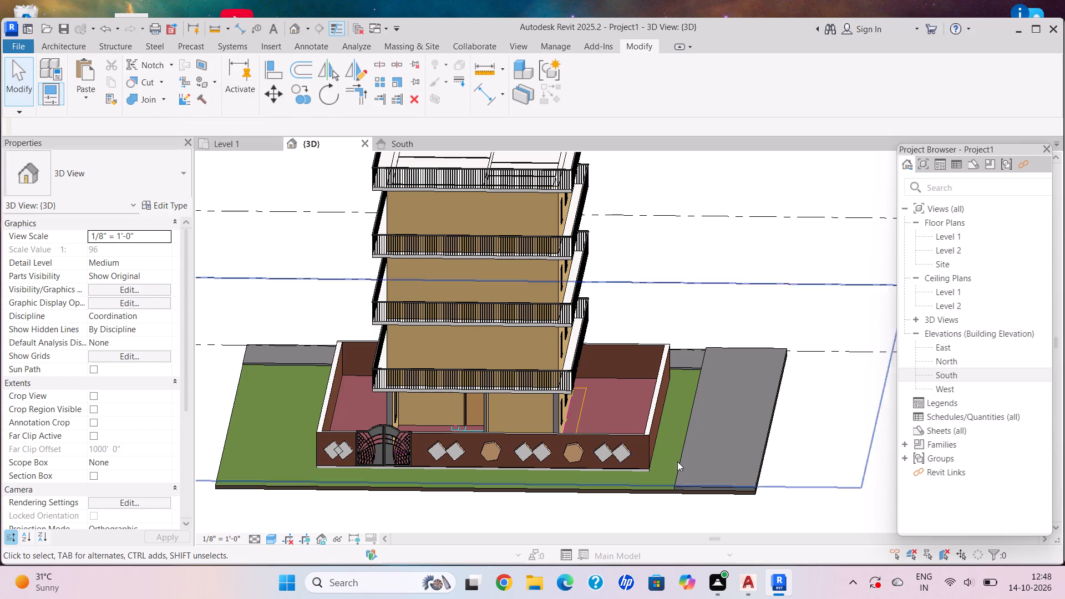
pyautogui.click(66, 43)
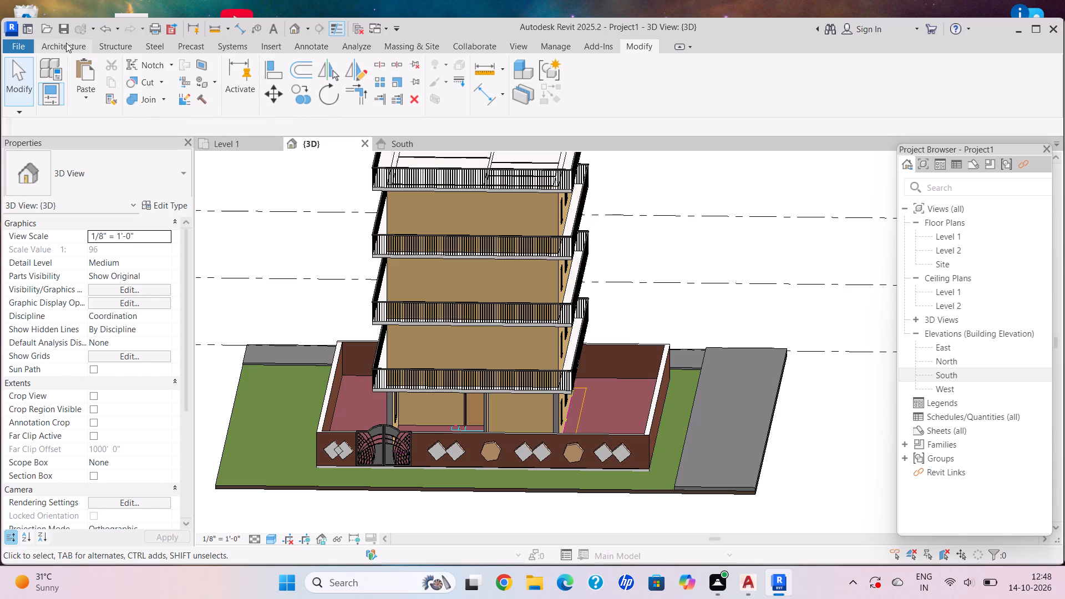
pyautogui.click(78, 91)
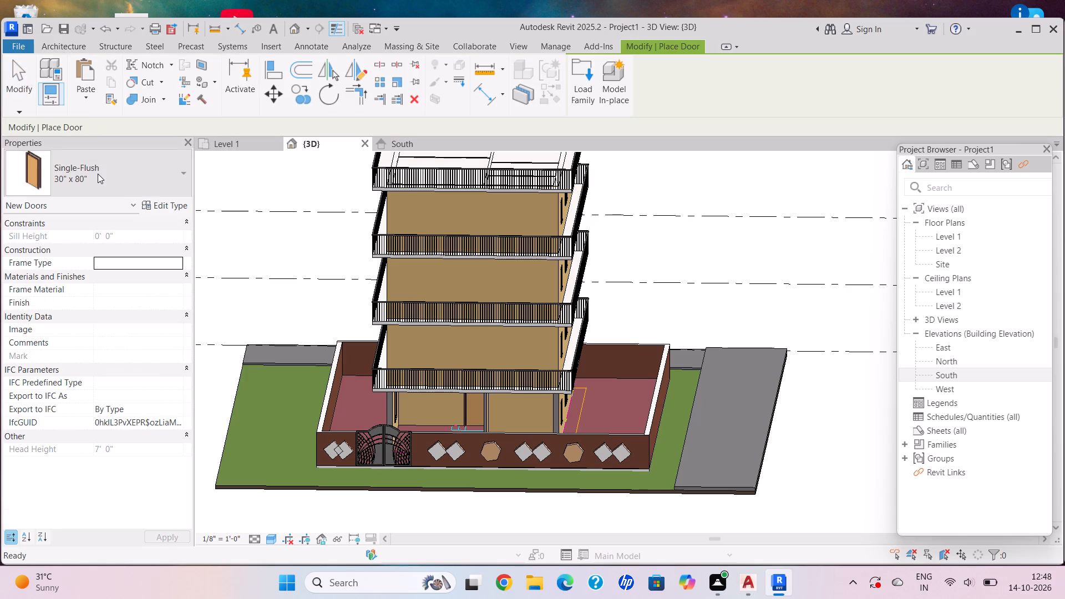
pyautogui.scroll(2, 478, 369)
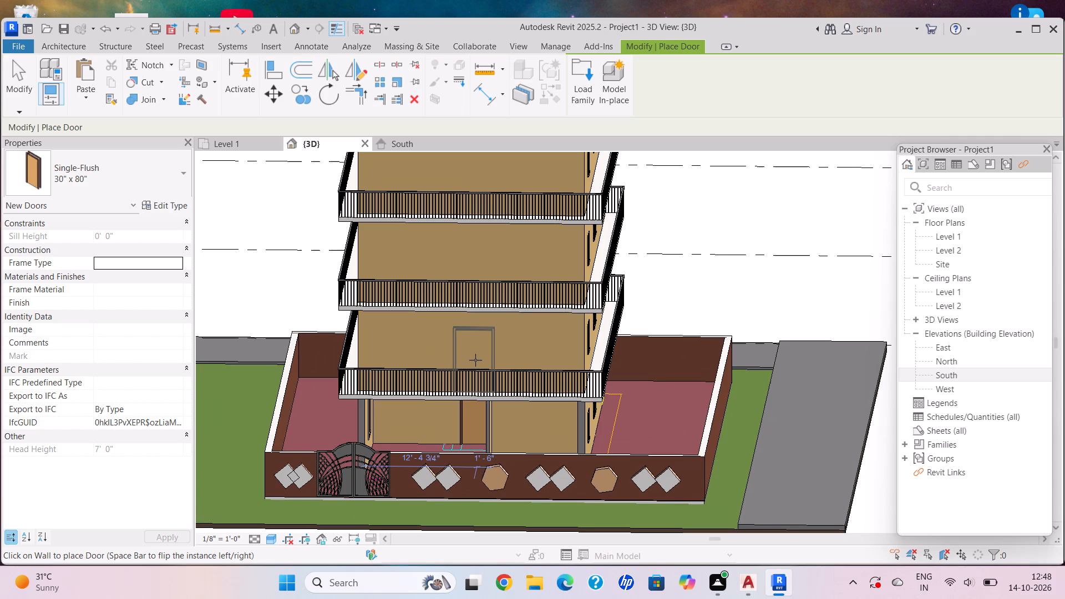
pyautogui.keyDown('shift'); pyautogui.moveTo(484, 366); pyautogui.dragTo(499, 372, button='middle'); pyautogui.keyUp('shift')
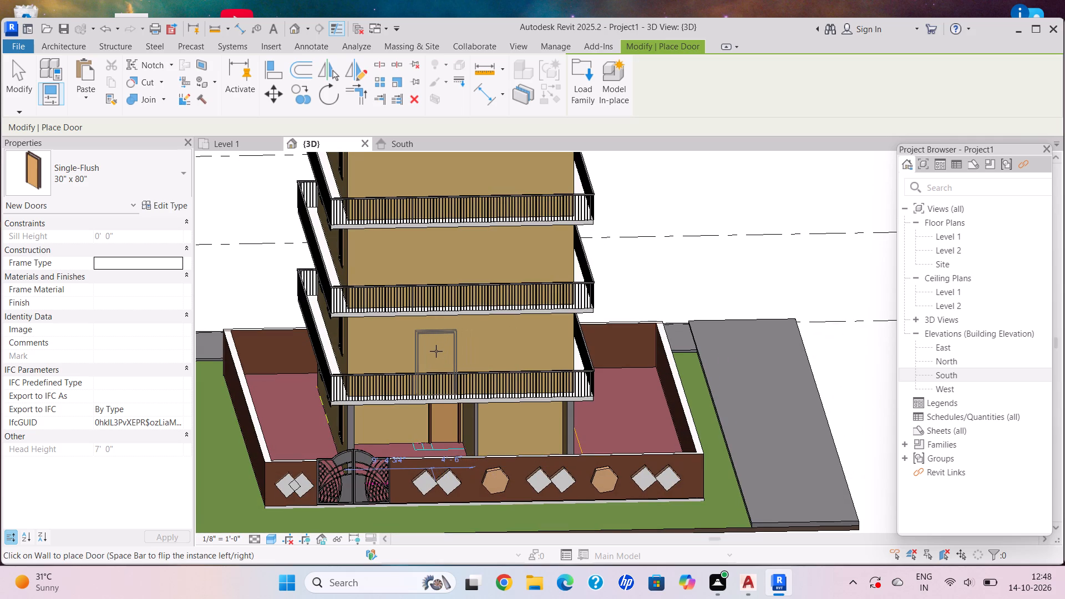
pyautogui.click(436, 351)
pyautogui.click(427, 266)
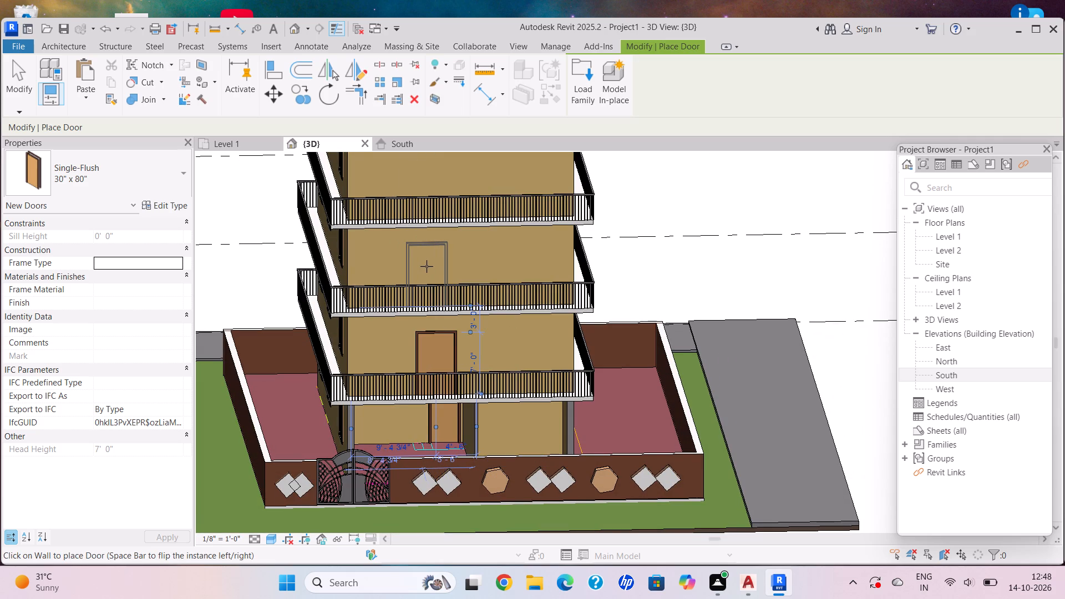
pyautogui.scroll(-1, 425, 220)
pyautogui.moveTo(425, 220); pyautogui.dragTo(433, 308, button='middle')
pyautogui.scroll(2, 428, 288)
pyautogui.click(435, 288)
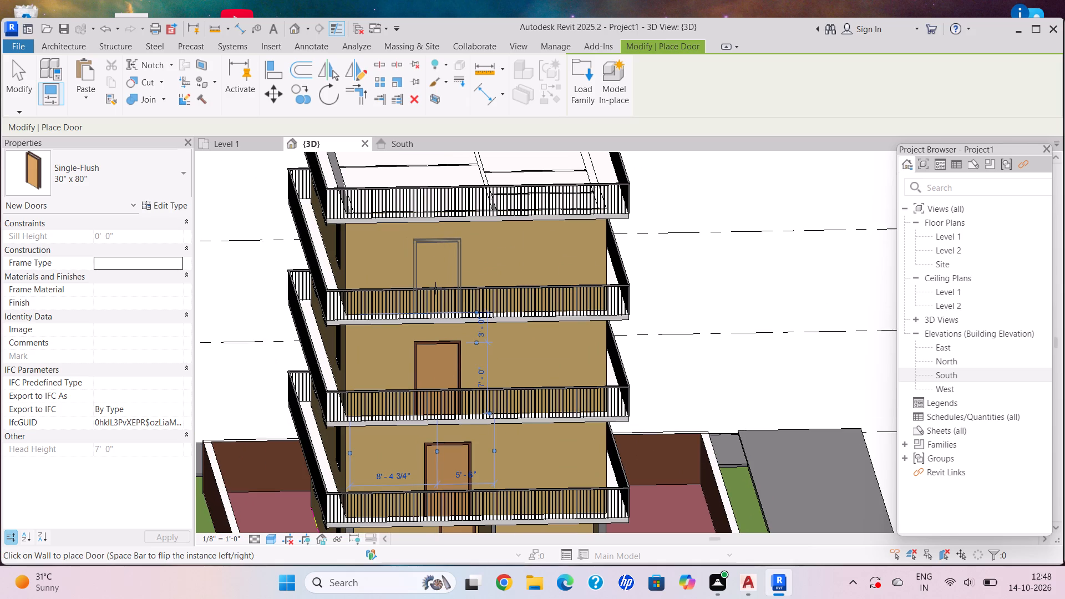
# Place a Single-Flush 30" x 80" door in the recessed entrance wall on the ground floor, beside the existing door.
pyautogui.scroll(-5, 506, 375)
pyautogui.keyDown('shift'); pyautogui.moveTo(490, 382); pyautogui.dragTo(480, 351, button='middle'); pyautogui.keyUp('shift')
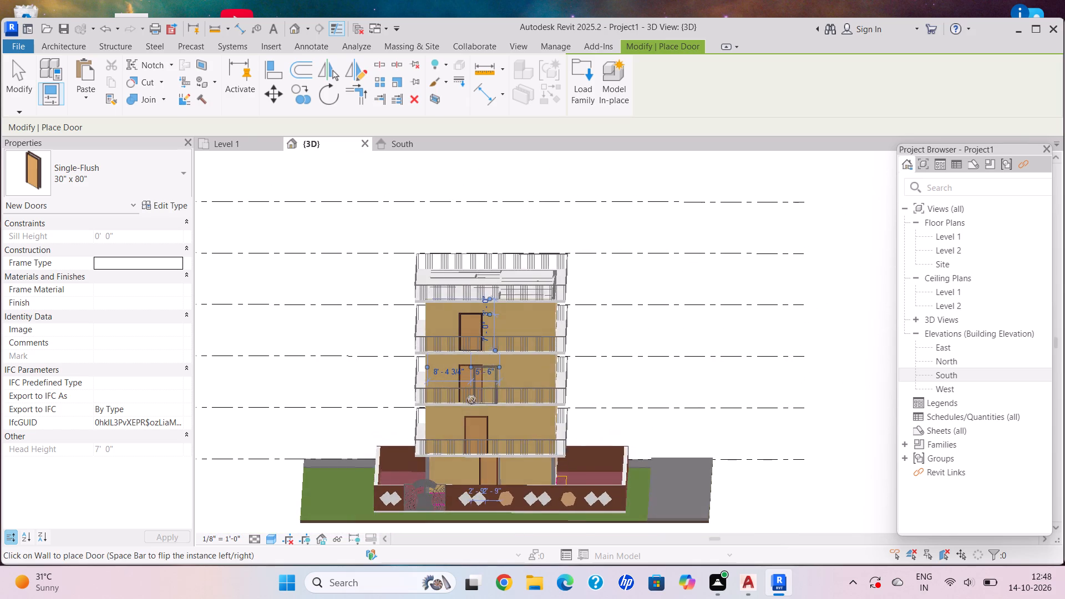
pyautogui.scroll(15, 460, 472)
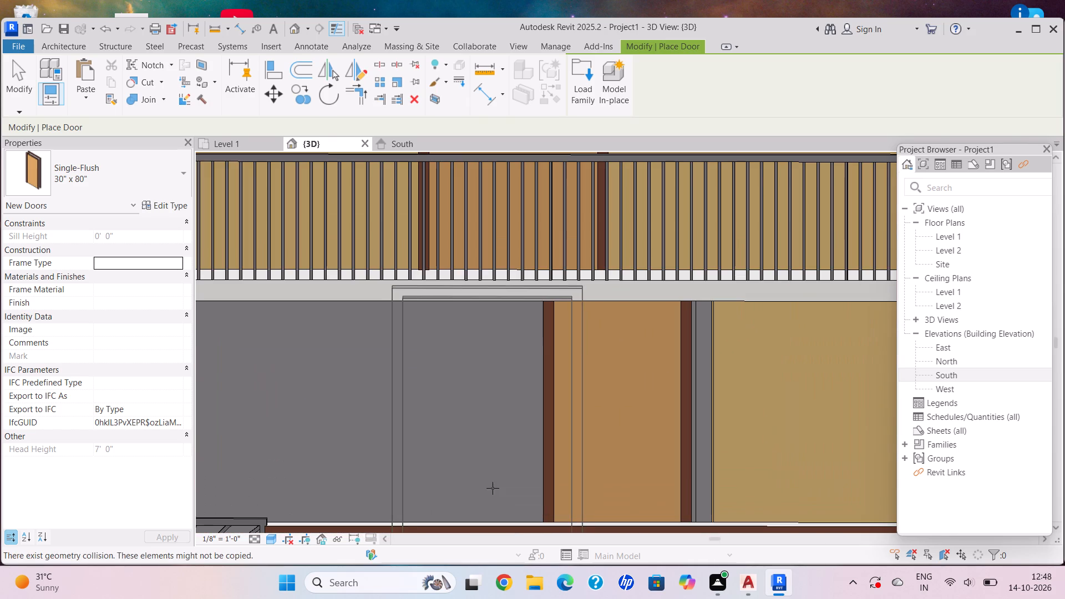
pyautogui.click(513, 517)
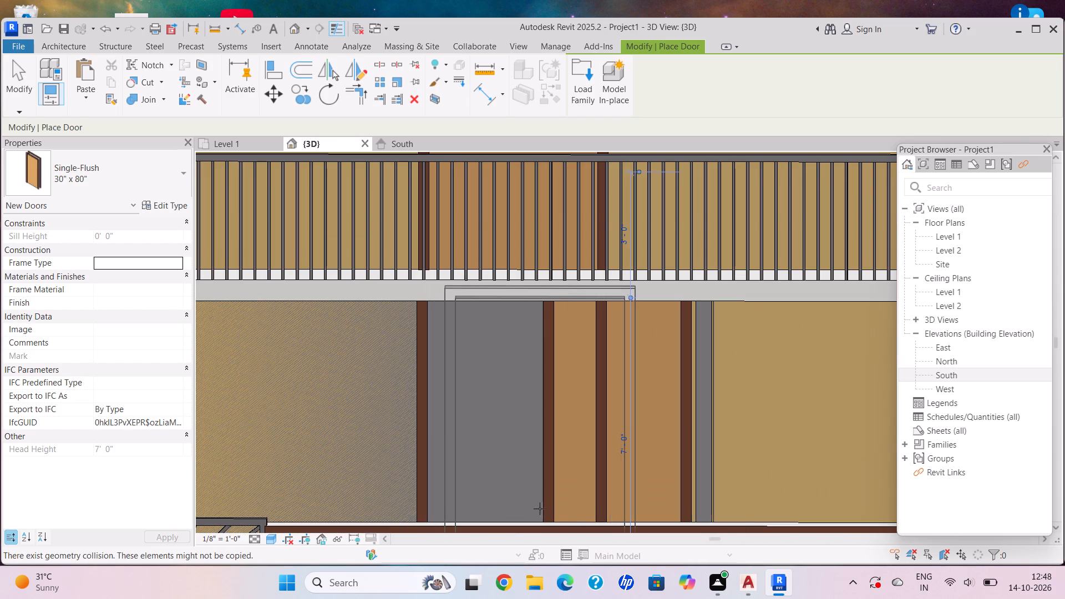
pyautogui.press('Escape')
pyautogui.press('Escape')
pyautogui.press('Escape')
# Delete the two original overlapping doors at the ground floor's recessed entrance, including the Single-Flush 36" x 84" one.
pyautogui.click(680, 489)
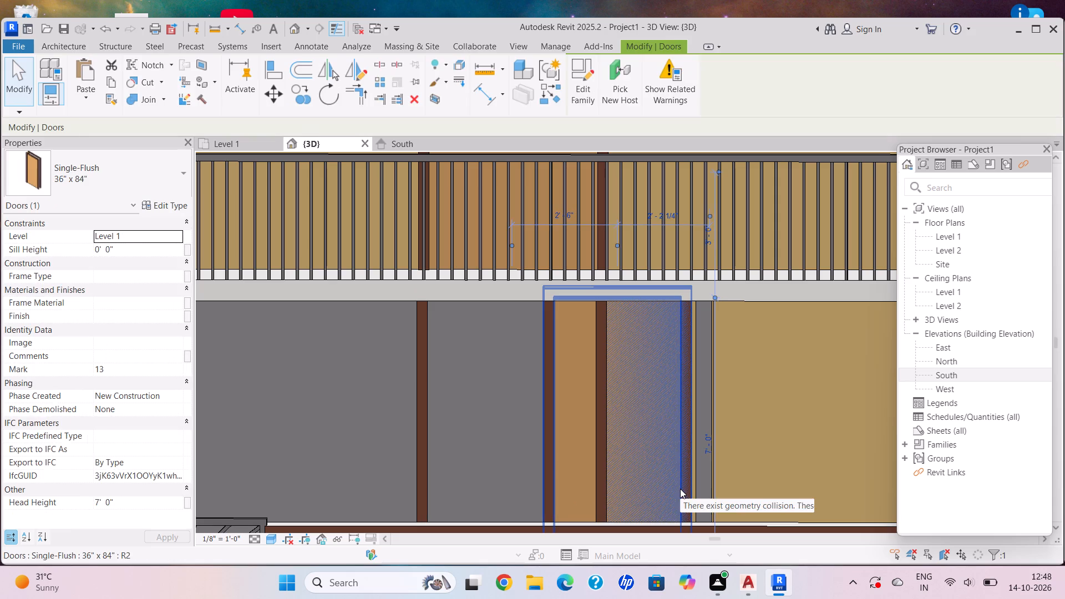
pyautogui.press('Delete')
pyautogui.scroll(-7, 644, 455)
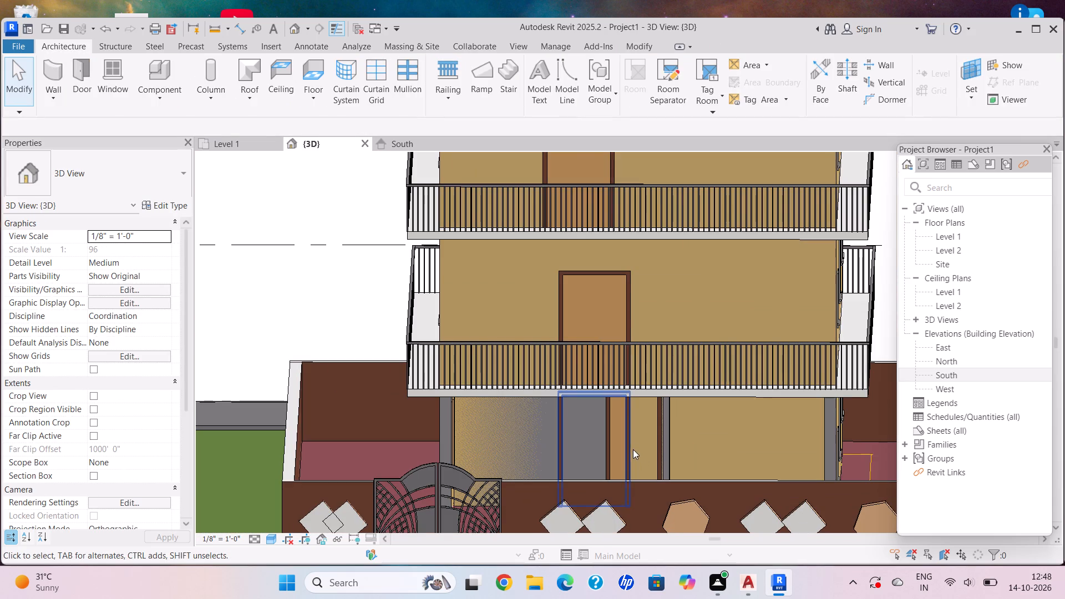
pyautogui.scroll(5, 661, 458)
pyautogui.scroll(-4, 637, 430)
pyautogui.press('Escape')
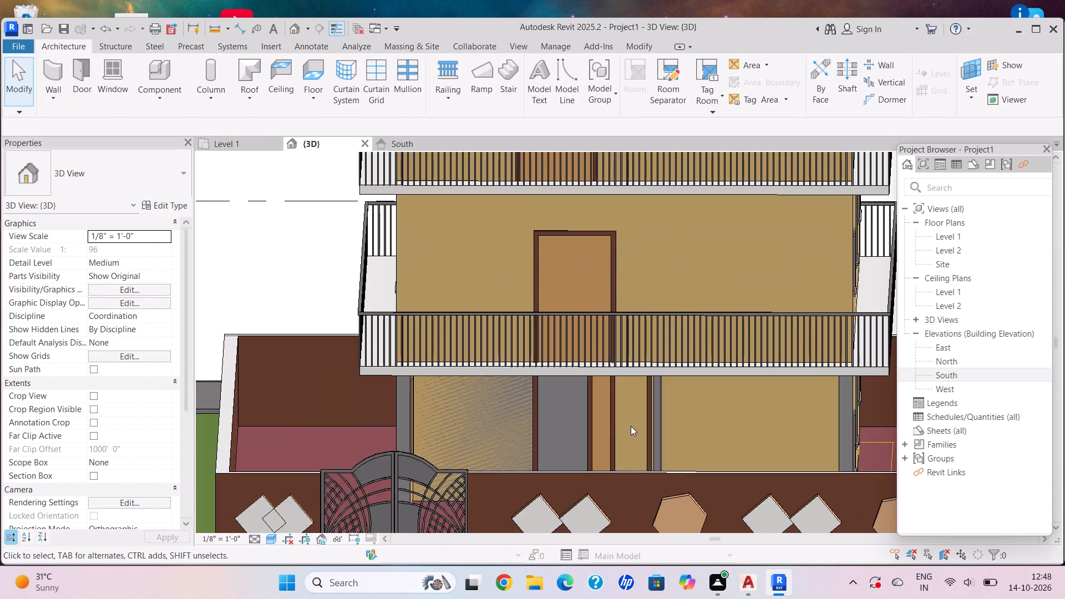
pyautogui.scroll(-2, 618, 433)
pyautogui.moveTo(597, 424); pyautogui.dragTo(627, 487, button='middle')
pyautogui.scroll(3, 530, 430)
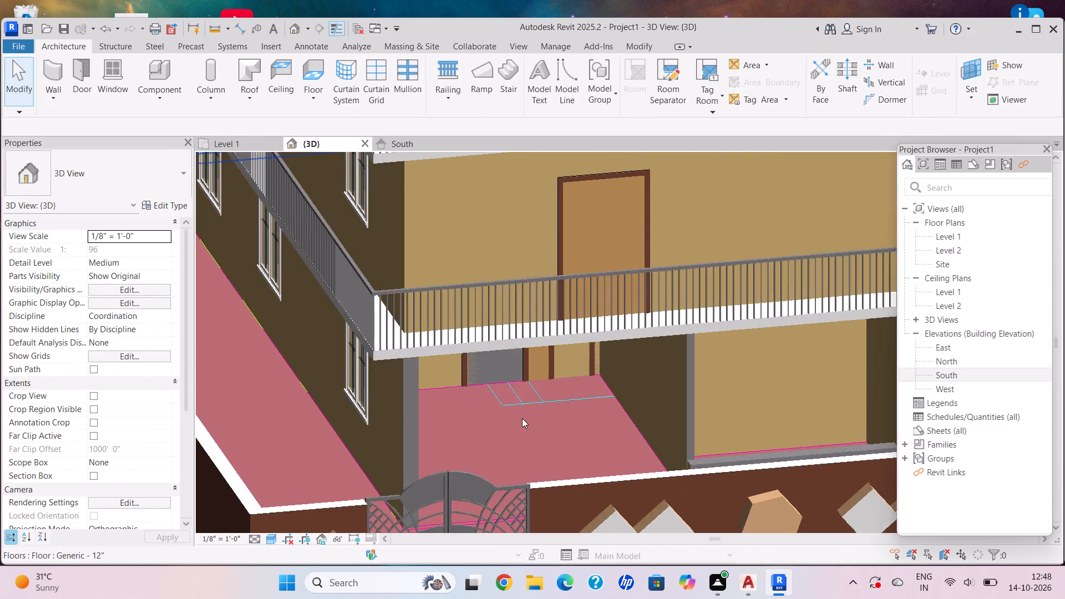
pyautogui.scroll(1, 522, 418)
pyautogui.keyDown('shift'); pyautogui.middleClick(519, 414); pyautogui.keyUp('shift')
pyautogui.keyDown('shift'); pyautogui.moveTo(515, 409); pyautogui.dragTo(504, 390, button='middle'); pyautogui.keyUp('shift')
pyautogui.keyDown('shift'); pyautogui.moveTo(502, 384); pyautogui.dragTo(497, 371, button='middle'); pyautogui.keyUp('shift')
pyautogui.scroll(6, 608, 399)
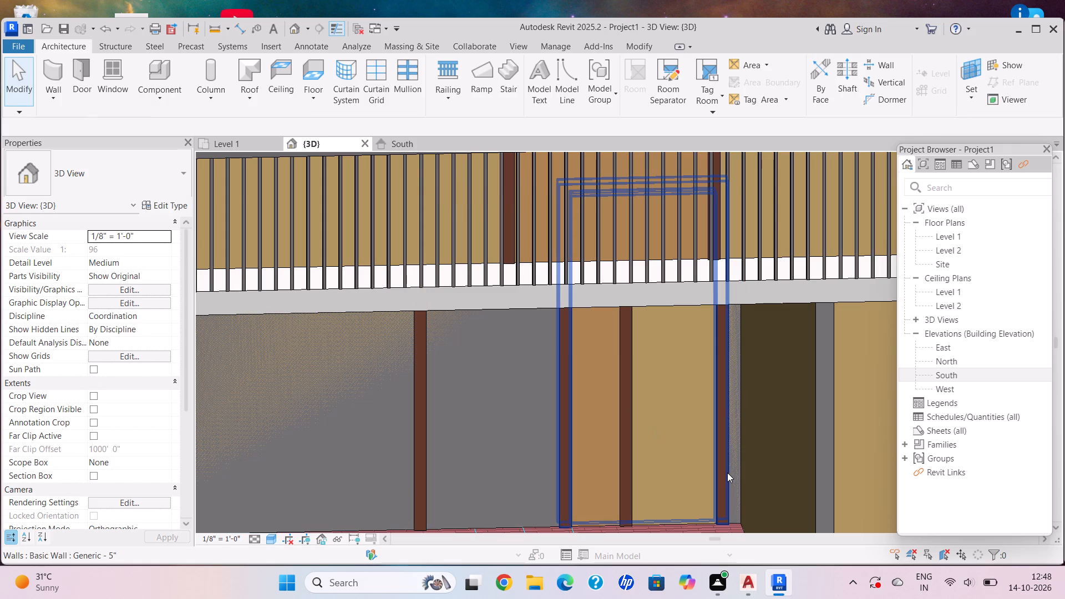
pyautogui.click(727, 473)
pyautogui.press('Delete')
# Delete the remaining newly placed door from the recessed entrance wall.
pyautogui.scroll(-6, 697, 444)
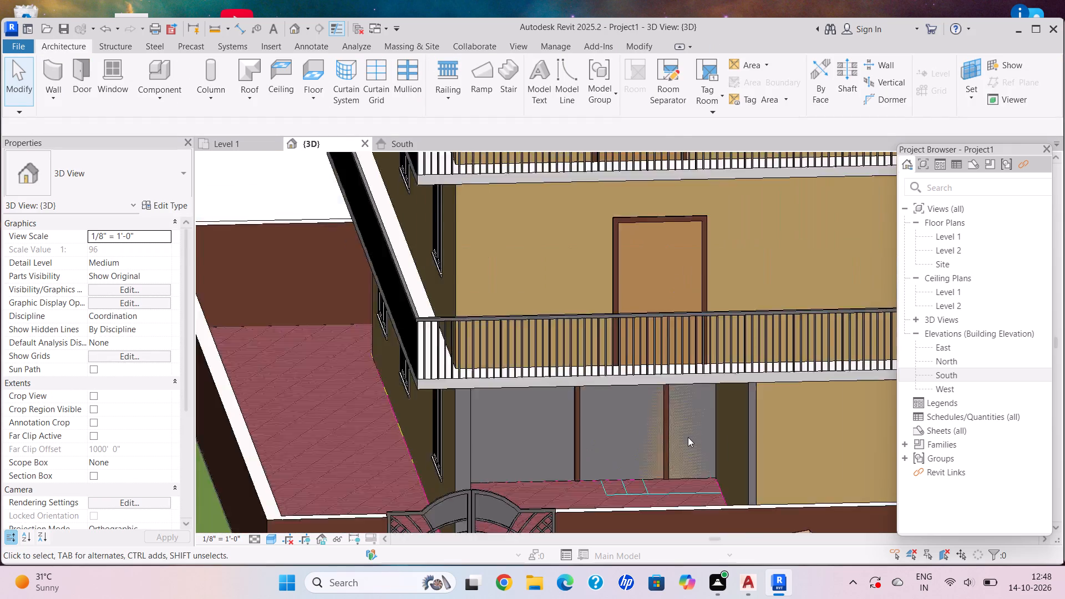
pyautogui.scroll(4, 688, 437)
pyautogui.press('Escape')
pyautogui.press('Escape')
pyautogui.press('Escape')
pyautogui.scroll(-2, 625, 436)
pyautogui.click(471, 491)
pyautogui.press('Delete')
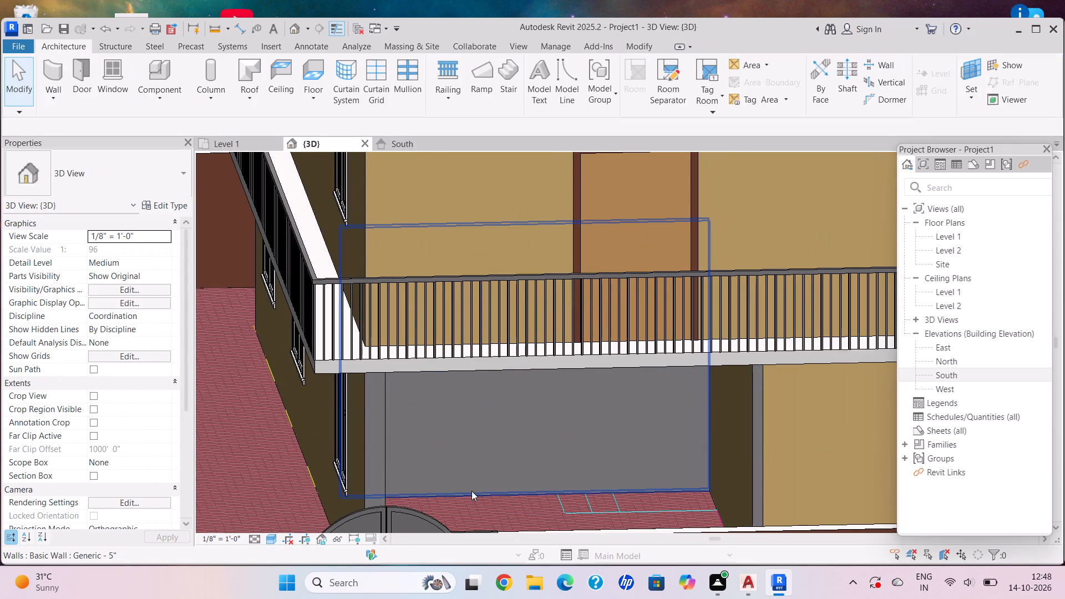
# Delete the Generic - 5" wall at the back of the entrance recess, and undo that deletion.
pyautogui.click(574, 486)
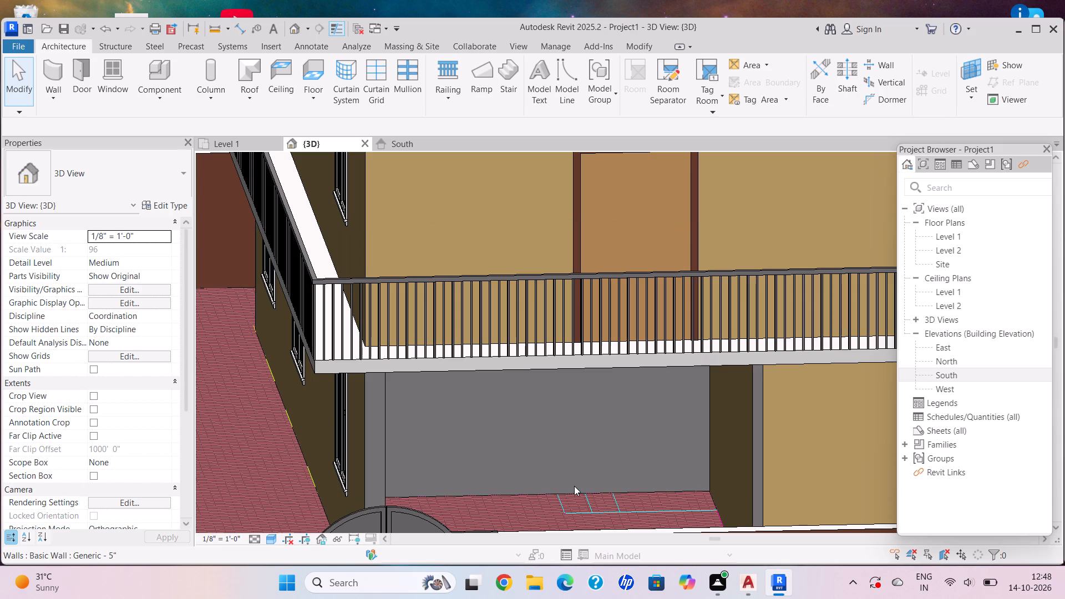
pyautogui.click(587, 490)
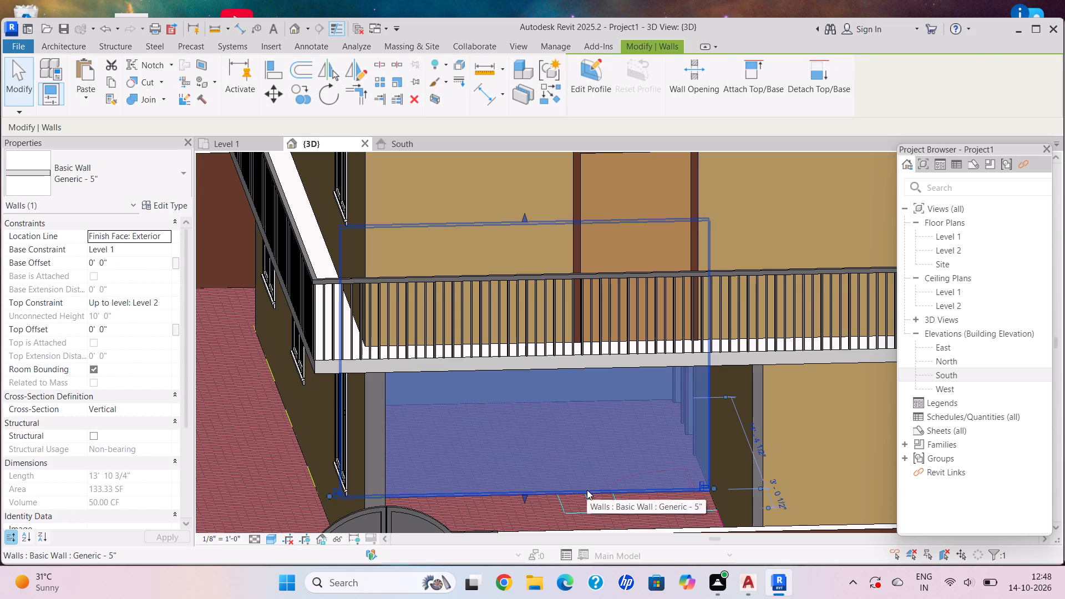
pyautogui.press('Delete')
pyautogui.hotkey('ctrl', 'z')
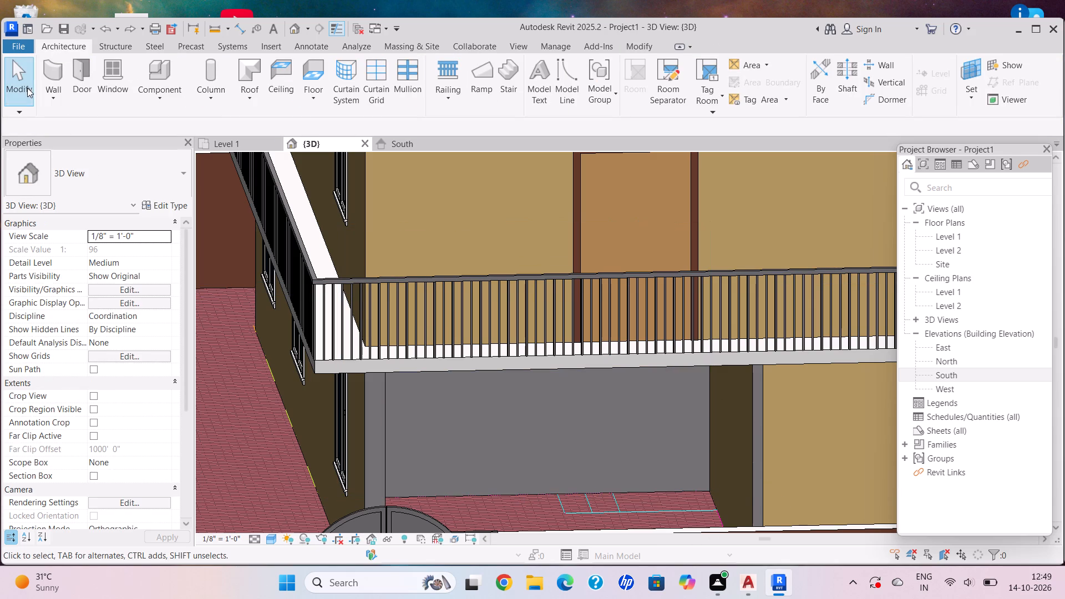
# Place a Single-Flush 30" x 80" door in the recessed entrance wall, close to its end farther from the gate.
pyautogui.click(90, 84)
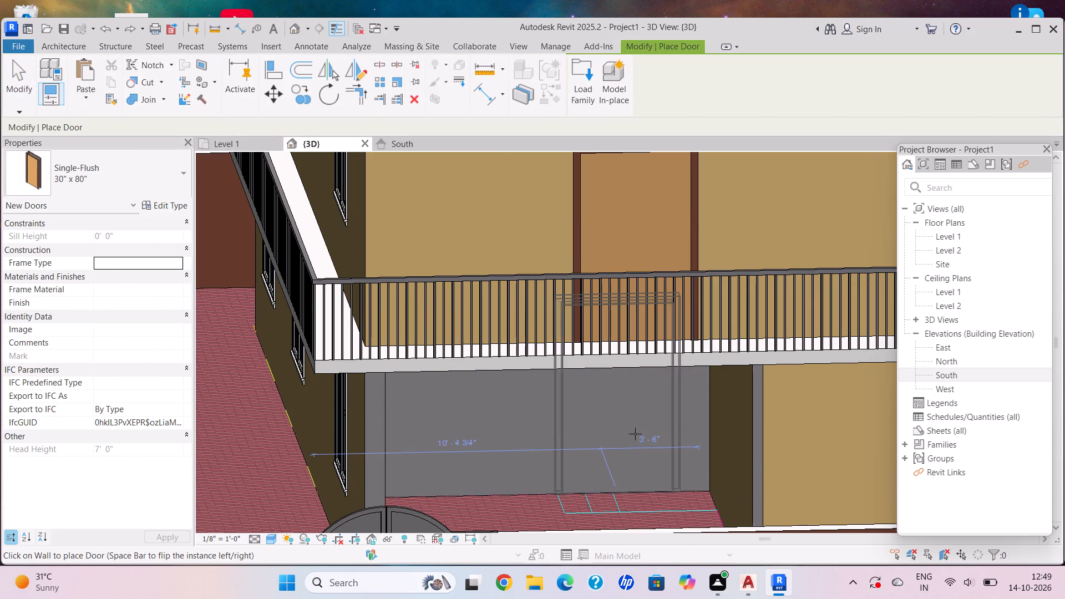
pyautogui.click(636, 434)
pyautogui.press('Escape')
pyautogui.press('Escape')
pyautogui.scroll(-3, 625, 297)
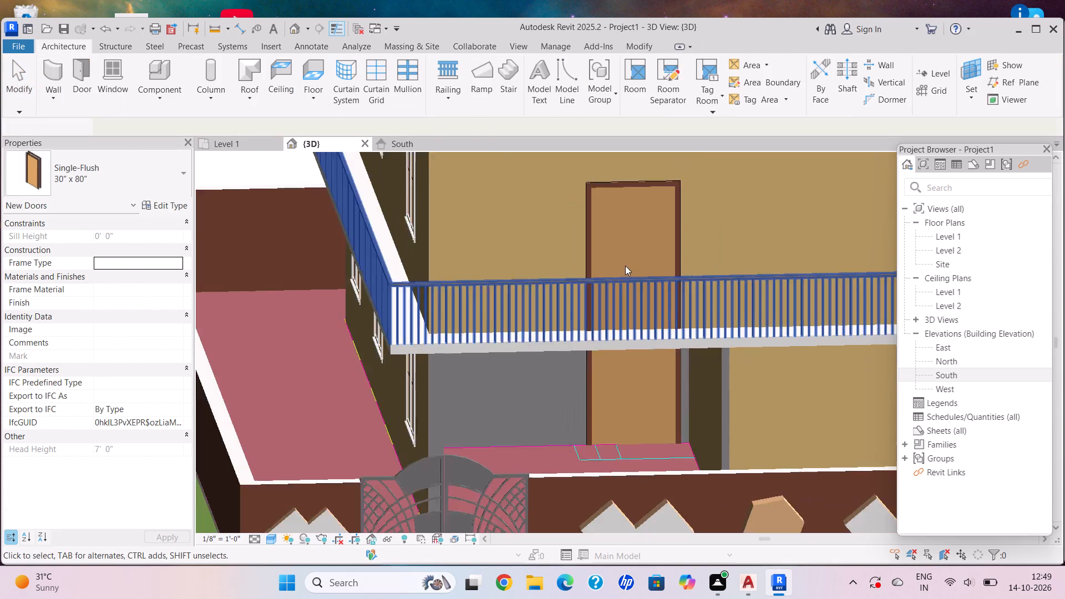
pyautogui.scroll(-1, 625, 266)
pyautogui.moveTo(610, 385); pyautogui.dragTo(606, 392, button='middle')
pyautogui.scroll(3, 668, 223)
pyautogui.press('Escape')
pyautogui.press('Escape')
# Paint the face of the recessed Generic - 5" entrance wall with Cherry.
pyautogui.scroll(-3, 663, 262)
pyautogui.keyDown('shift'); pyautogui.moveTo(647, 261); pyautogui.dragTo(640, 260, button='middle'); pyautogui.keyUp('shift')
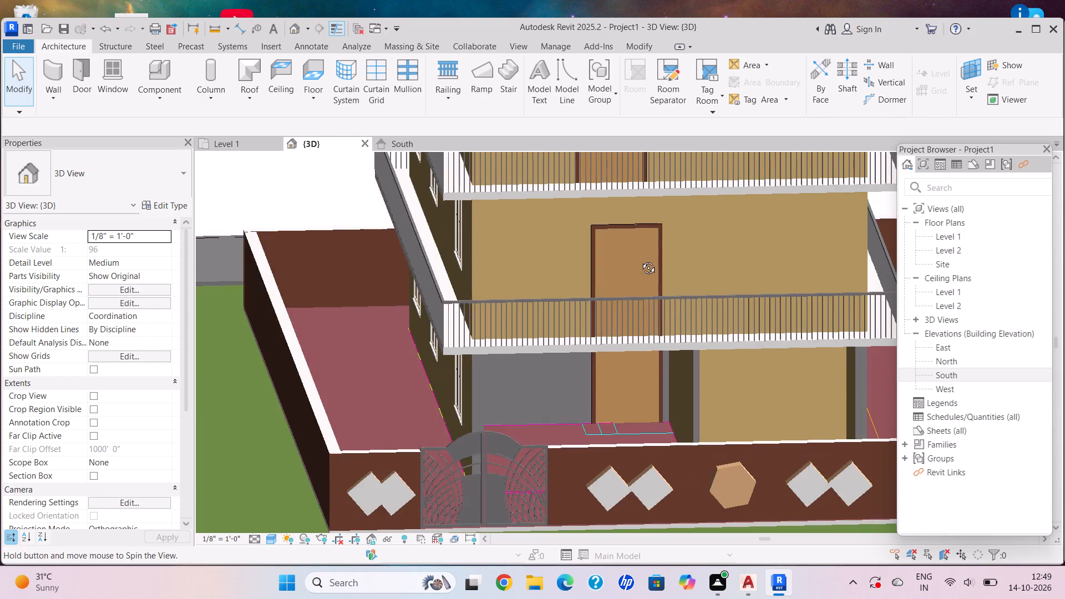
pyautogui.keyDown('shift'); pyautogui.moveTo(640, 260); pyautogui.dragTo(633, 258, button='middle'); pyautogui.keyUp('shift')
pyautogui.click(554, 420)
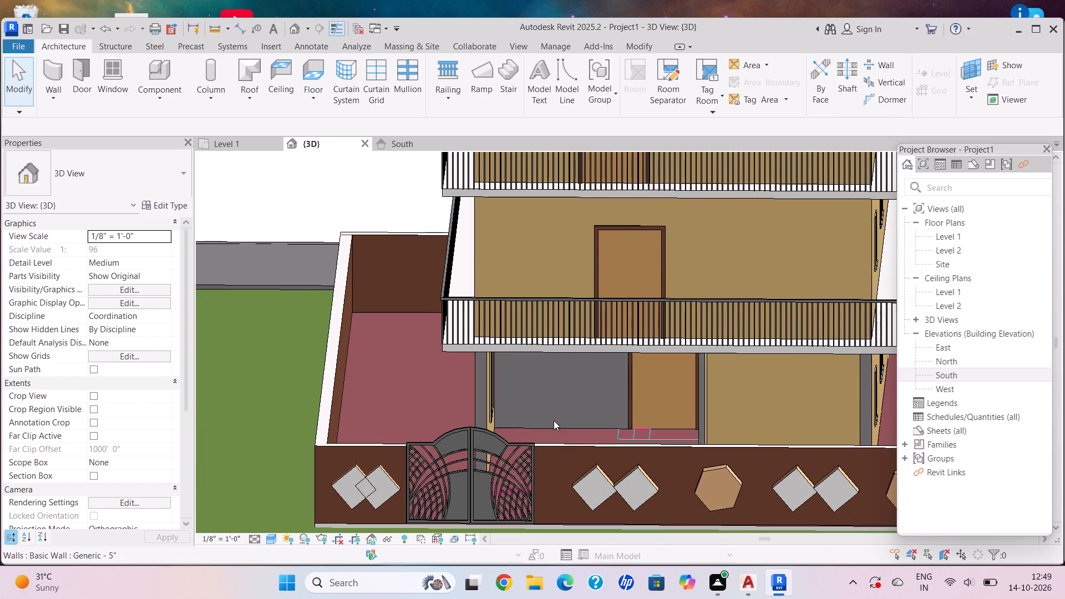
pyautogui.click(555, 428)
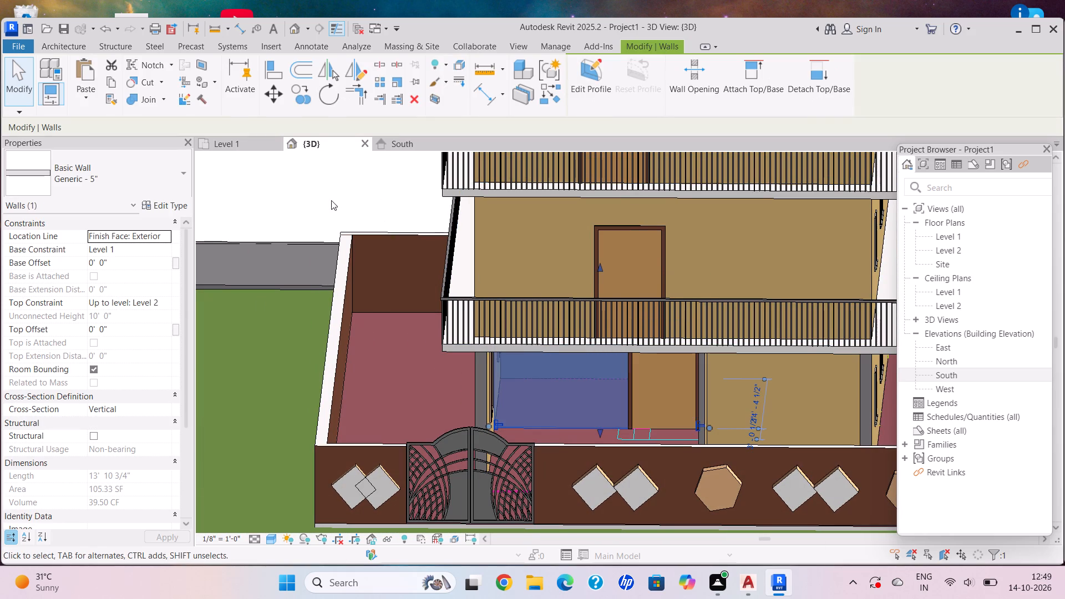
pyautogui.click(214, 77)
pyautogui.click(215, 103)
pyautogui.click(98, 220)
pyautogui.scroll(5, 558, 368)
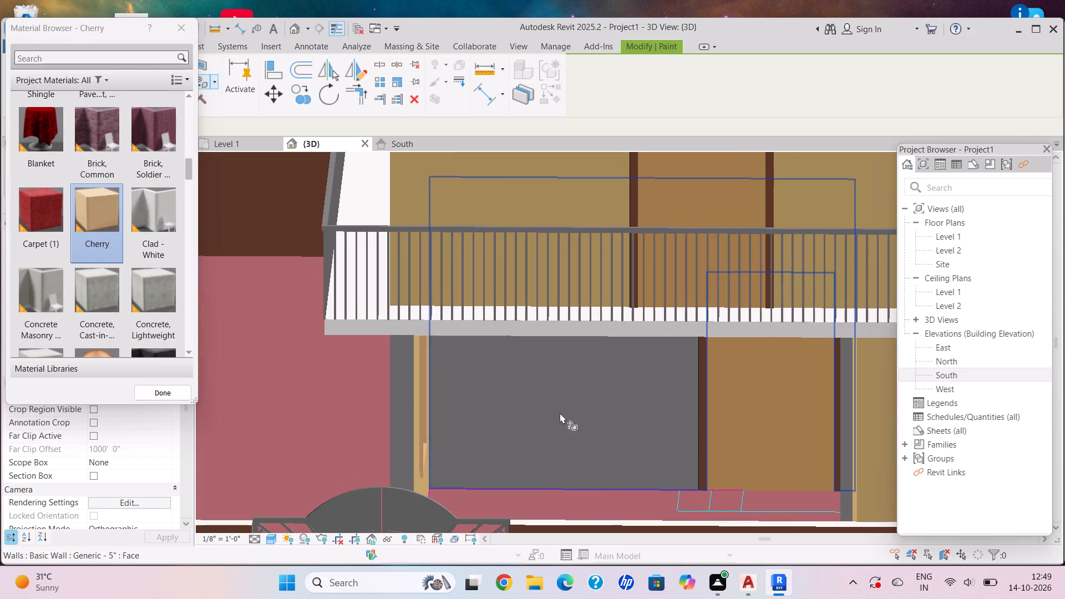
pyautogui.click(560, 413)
# Paint the first upper floor's front wall and the ground-floor front wall beside the entrance recess with Parking Stripe.
pyautogui.scroll(-4, 590, 420)
pyautogui.keyDown('shift'); pyautogui.moveTo(582, 416); pyautogui.dragTo(666, 402, button='middle'); pyautogui.keyUp('shift')
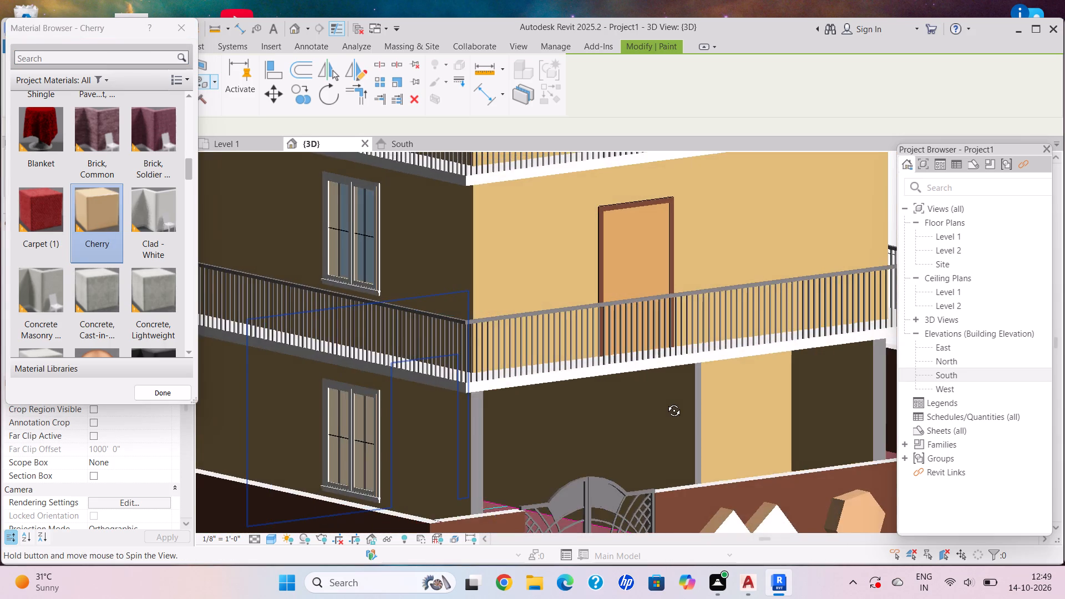
pyautogui.keyDown('shift'); pyautogui.moveTo(666, 402); pyautogui.dragTo(636, 394, button='middle'); pyautogui.keyUp('shift')
pyautogui.scroll(-3, 120, 277)
pyautogui.scroll(2, 118, 266)
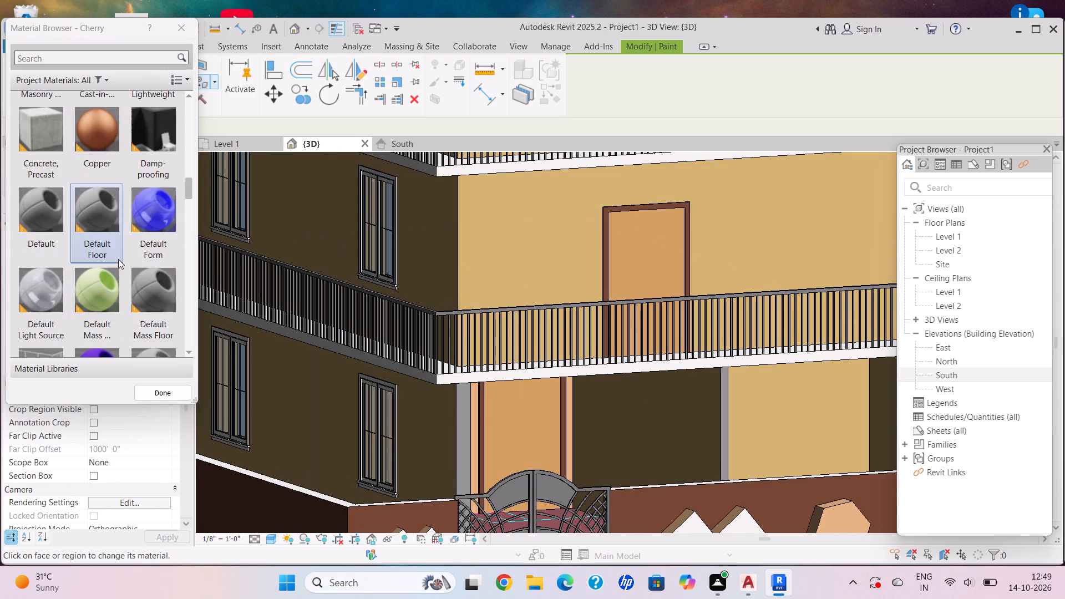
pyautogui.scroll(-5, 118, 259)
pyautogui.scroll(2, 118, 259)
pyautogui.click(140, 280)
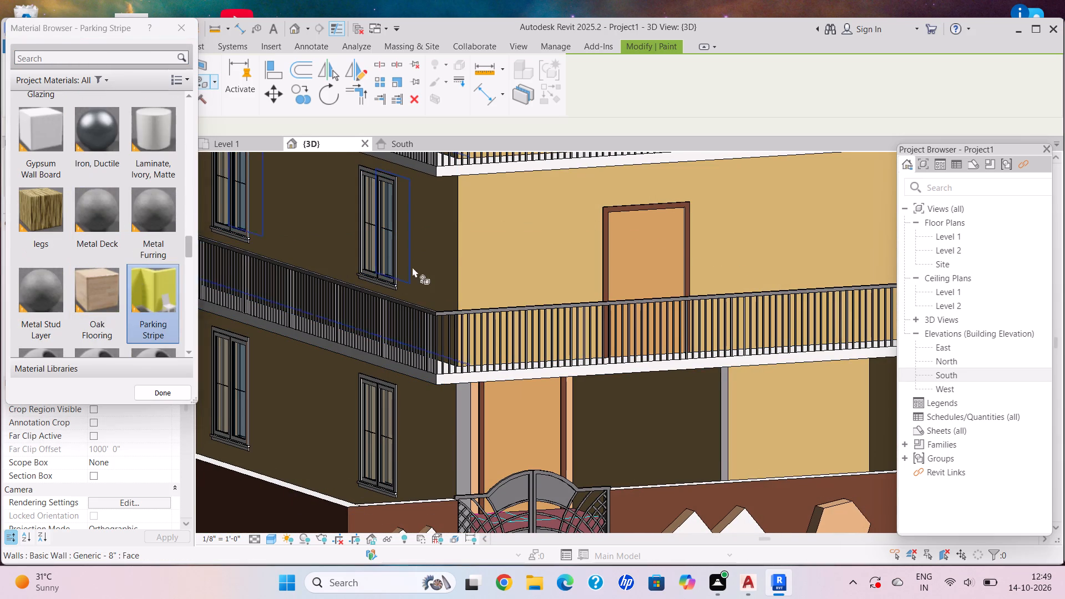
pyautogui.scroll(4, 458, 251)
pyautogui.click(505, 268)
pyautogui.scroll(-13, 515, 301)
pyautogui.keyDown('shift'); pyautogui.moveTo(511, 307); pyautogui.dragTo(477, 292, button='middle'); pyautogui.keyUp('shift')
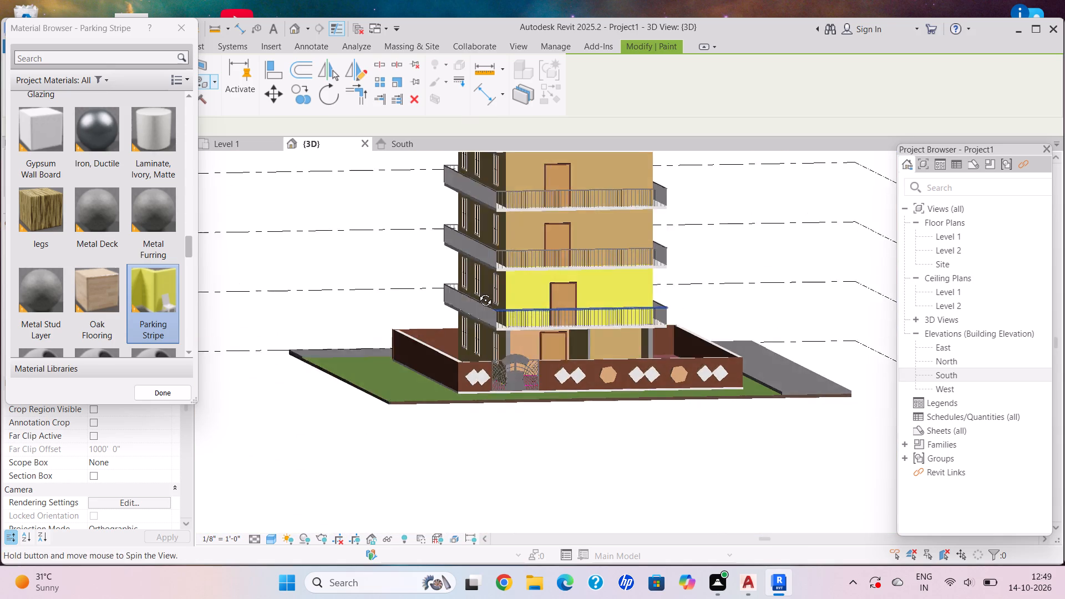
pyautogui.keyDown('shift'); pyautogui.moveTo(477, 292); pyautogui.dragTo(476, 292, button='middle'); pyautogui.keyUp('shift')
pyautogui.scroll(8, 580, 323)
pyautogui.click(635, 351)
# Paint the wall faces around the door in the ground-floor entrance recess with Parking Stripe.
pyautogui.scroll(-4, 618, 309)
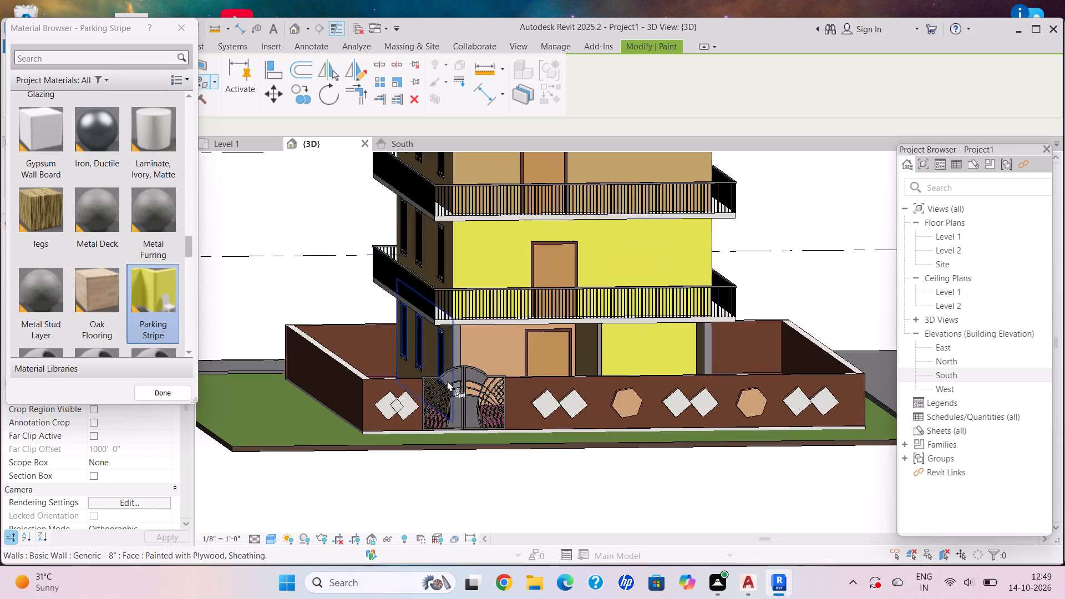
pyautogui.scroll(4, 447, 378)
pyautogui.click(489, 347)
pyautogui.scroll(1, 509, 331)
pyautogui.keyDown('shift'); pyautogui.moveTo(570, 307); pyautogui.dragTo(509, 318, button='middle'); pyautogui.keyUp('shift')
pyautogui.scroll(4, 513, 328)
pyautogui.click(513, 328)
pyautogui.scroll(-8, 678, 325)
pyautogui.keyDown('shift'); pyautogui.moveTo(695, 325); pyautogui.dragTo(831, 367, button='middle'); pyautogui.keyUp('shift')
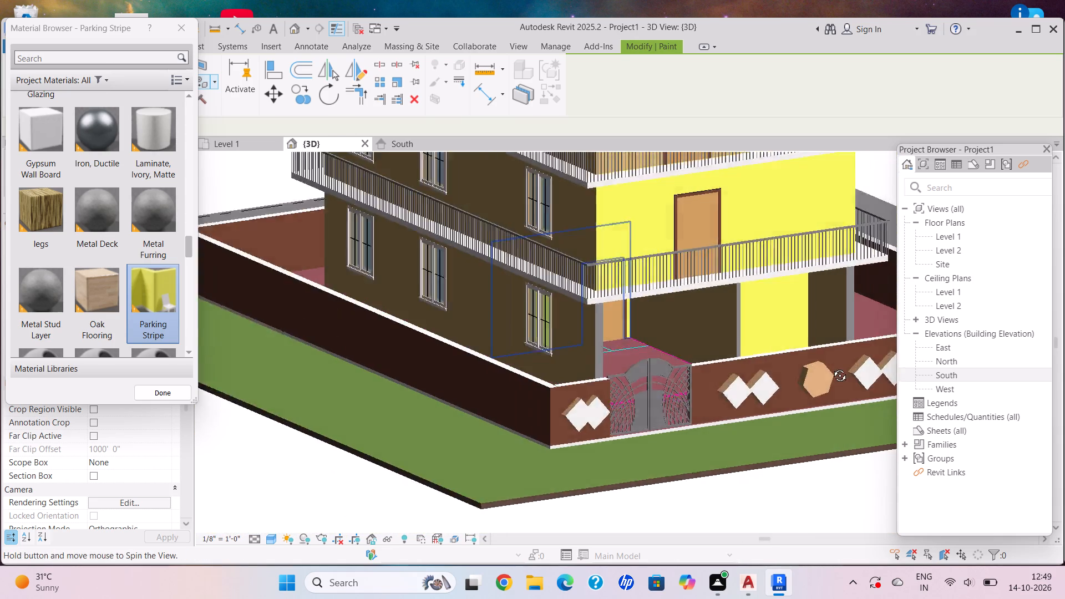
pyautogui.keyDown('shift'); pyautogui.moveTo(831, 367); pyautogui.dragTo(826, 361, button='middle'); pyautogui.keyUp('shift')
pyautogui.scroll(6, 747, 319)
pyautogui.click(610, 351)
# Paint the front walls of the second and third upper floors with Parking Stripe.
pyautogui.scroll(-6, 666, 299)
pyautogui.keyDown('shift'); pyautogui.moveTo(675, 263); pyautogui.dragTo(592, 266, button='middle'); pyautogui.keyUp('shift')
pyautogui.moveTo(620, 211); pyautogui.dragTo(619, 426, button='middle')
pyautogui.scroll(4, 768, 316)
pyautogui.click(724, 267)
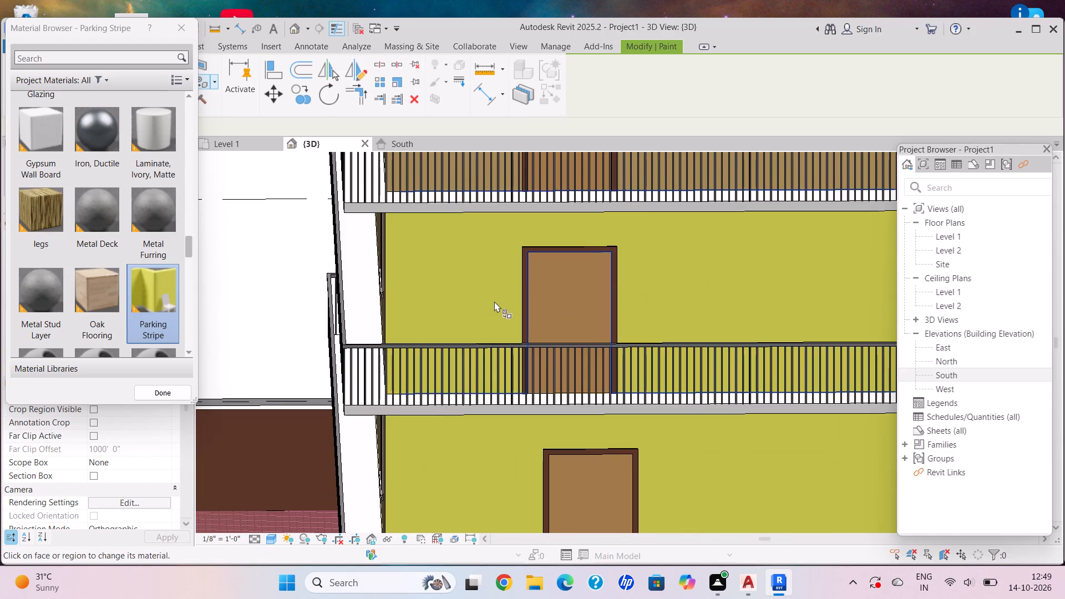
pyautogui.scroll(-2, 521, 263)
pyautogui.moveTo(530, 286); pyautogui.dragTo(512, 382, button='middle')
pyautogui.moveTo(481, 475); pyautogui.dragTo(471, 536, button='middle')
pyautogui.click(612, 296)
pyautogui.scroll(-6, 444, 380)
pyautogui.moveTo(444, 378); pyautogui.dragTo(450, 373, button='middle')
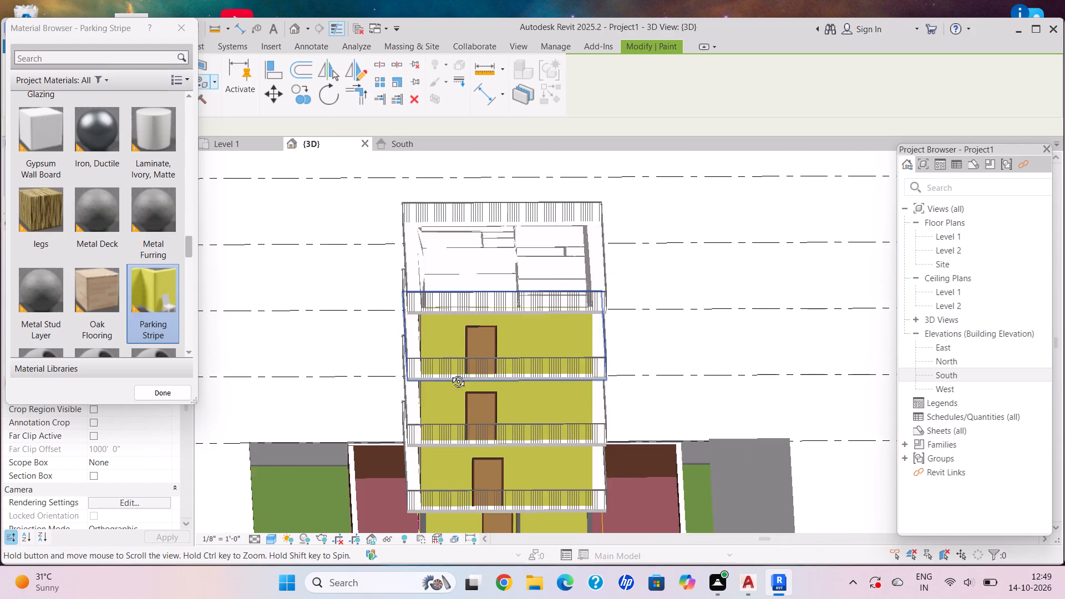
# Paint the Generic - 5" walls of one windowed side facade with Parking Stripe on all four floors.
pyautogui.moveTo(450, 373); pyautogui.dragTo(544, 341, button='middle')
pyautogui.keyDown('shift'); pyautogui.scroll(1, 514, 350); pyautogui.keyUp('shift')
pyautogui.keyDown('shift'); pyautogui.moveTo(514, 350); pyautogui.dragTo(618, 377, button='middle'); pyautogui.keyUp('shift')
pyautogui.scroll(4, 428, 367)
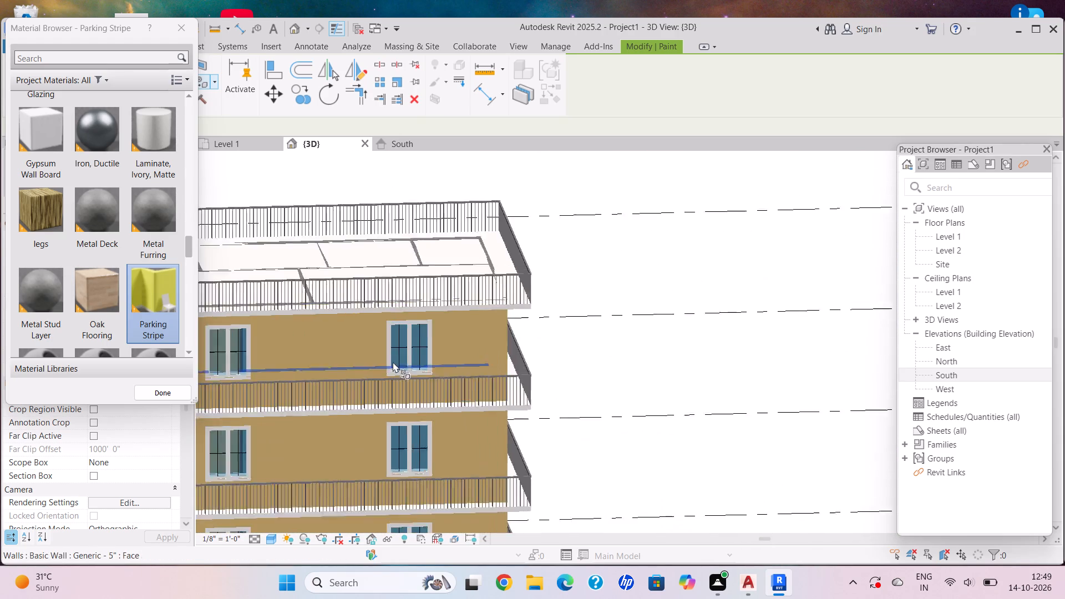
pyautogui.click(345, 362)
pyautogui.click(314, 466)
pyautogui.moveTo(361, 448); pyautogui.dragTo(622, 61, button='middle')
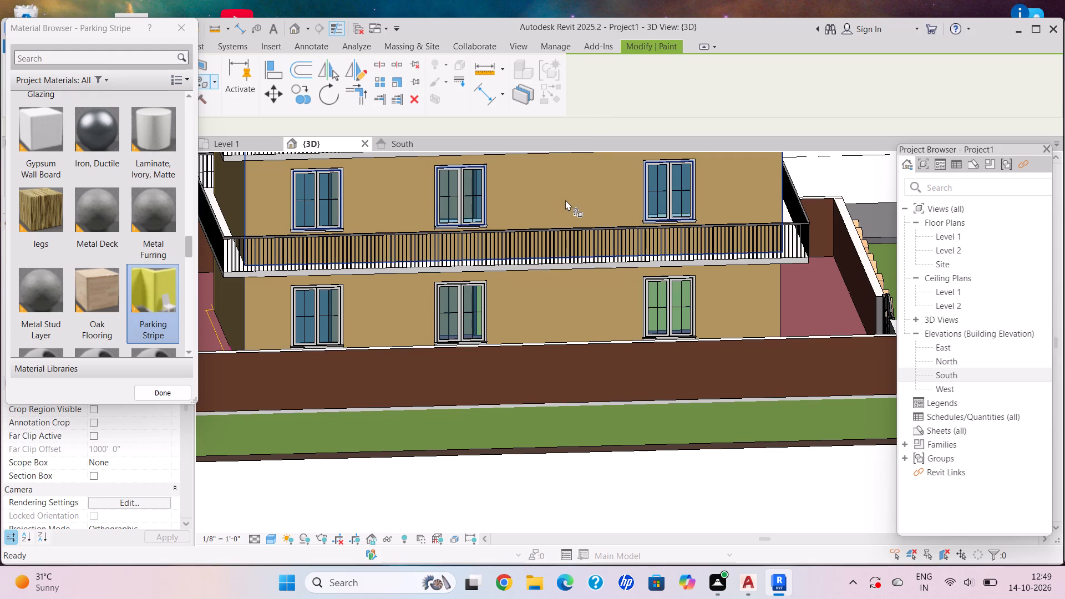
pyautogui.click(565, 200)
pyautogui.click(552, 304)
# Paint the windowless rear Generic - 5" walls with Parking Stripe on all four floors.
pyautogui.scroll(-1, 413, 294)
pyautogui.keyDown('shift'); pyautogui.moveTo(419, 292); pyautogui.dragTo(449, 245, button='middle'); pyautogui.keyUp('shift')
pyautogui.keyDown('shift'); pyautogui.moveTo(474, 213); pyautogui.dragTo(682, 308, button='middle'); pyautogui.keyUp('shift')
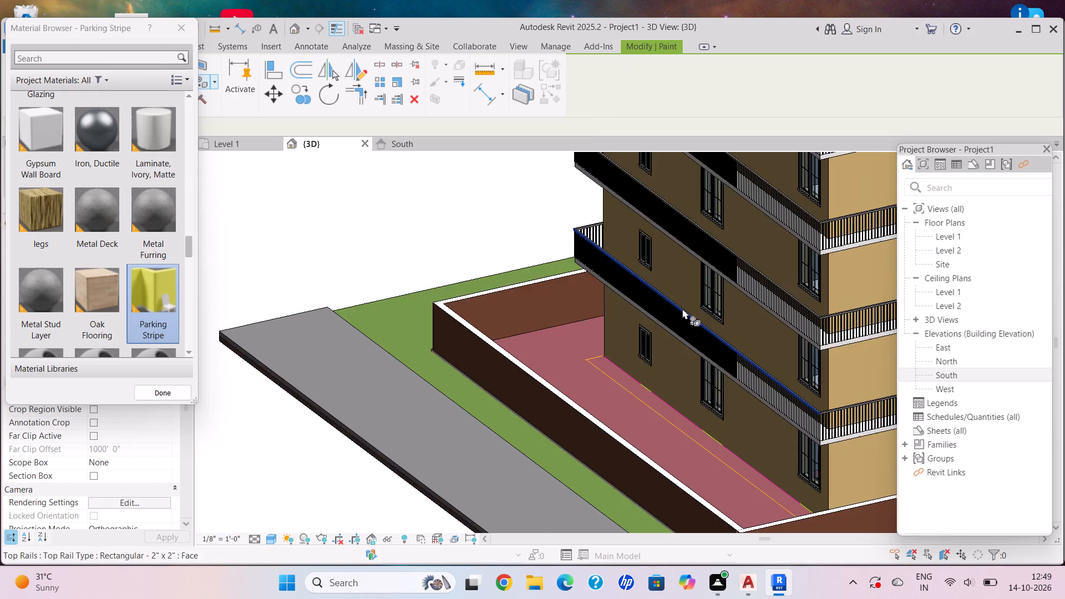
pyautogui.scroll(-1, 689, 295)
pyautogui.moveTo(688, 295); pyautogui.dragTo(282, 330, button='middle')
pyautogui.click(485, 478)
pyautogui.click(475, 405)
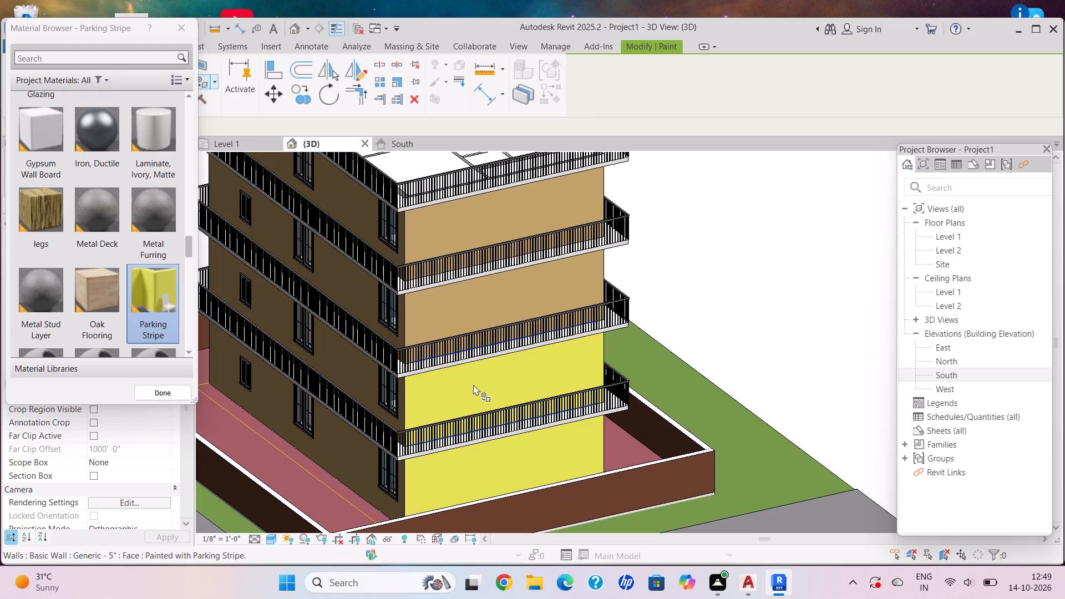
pyautogui.click(476, 307)
pyautogui.click(469, 237)
# Paint the Generic - 8" walls of the opposite windowed side facade with Parking Stripe on all four floors.
pyautogui.keyDown('shift'); pyautogui.moveTo(430, 317); pyautogui.dragTo(497, 272, button='middle'); pyautogui.keyUp('shift')
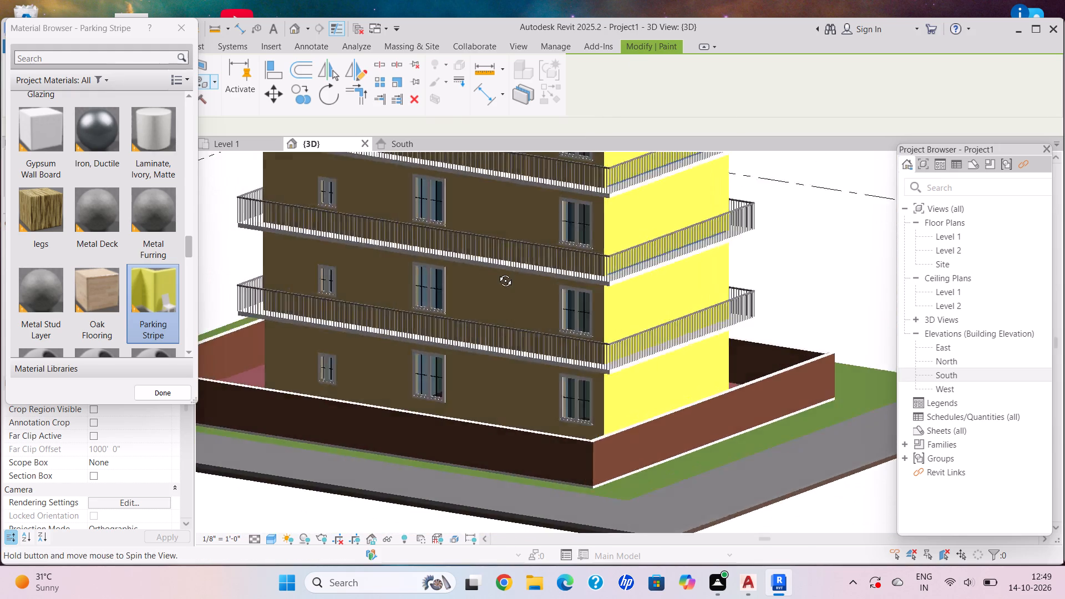
pyautogui.keyDown('shift'); pyautogui.moveTo(497, 272); pyautogui.dragTo(498, 272, button='middle'); pyautogui.keyUp('shift')
pyautogui.scroll(4, 555, 368)
pyautogui.click(540, 402)
pyautogui.click(520, 261)
pyautogui.moveTo(513, 241); pyautogui.dragTo(528, 532, button='middle')
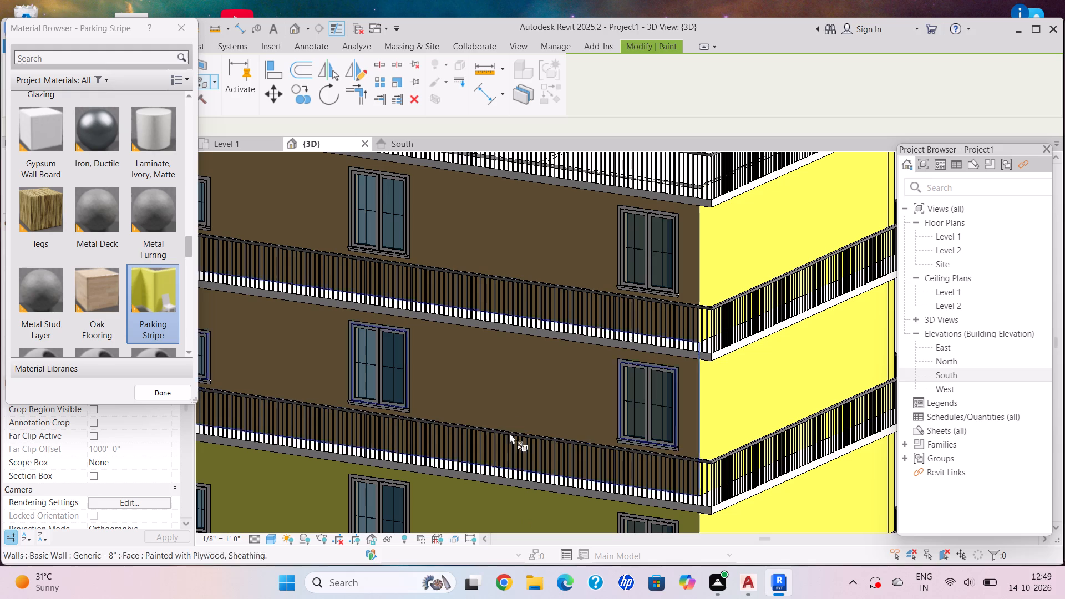
pyautogui.click(513, 415)
pyautogui.click(508, 221)
# Paint the remaining side wall face of the ground-floor entrance recess with Parking Stripe.
pyautogui.scroll(-12, 454, 344)
pyautogui.keyDown('shift'); pyautogui.moveTo(457, 350); pyautogui.dragTo(532, 243, button='middle'); pyautogui.keyUp('shift')
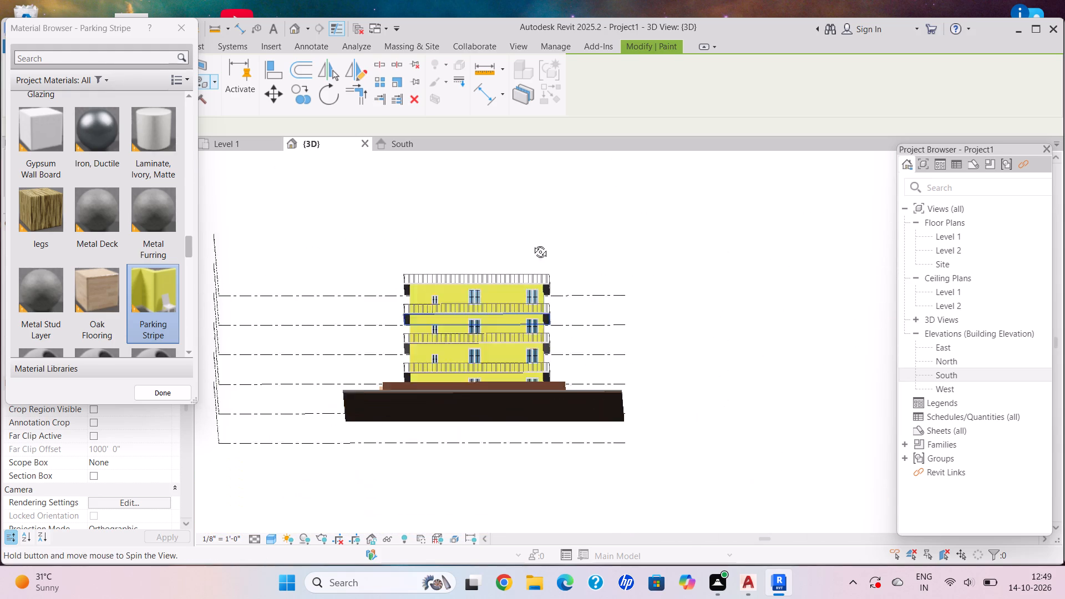
pyautogui.keyDown('shift'); pyautogui.moveTo(532, 243); pyautogui.dragTo(643, 312, button='middle'); pyautogui.keyUp('shift')
pyautogui.scroll(9, 417, 359)
pyautogui.keyDown('shift'); pyautogui.moveTo(446, 410); pyautogui.dragTo(488, 428, button='middle'); pyautogui.keyUp('shift')
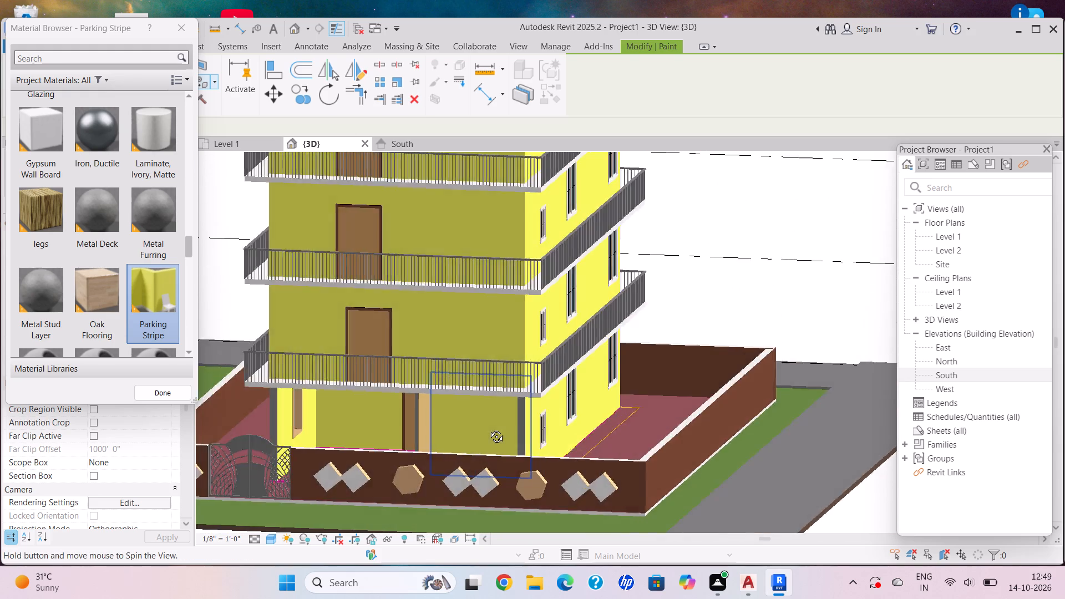
pyautogui.keyDown('shift'); pyautogui.moveTo(488, 428); pyautogui.dragTo(411, 419, button='middle'); pyautogui.keyUp('shift')
pyautogui.scroll(4, 412, 433)
pyautogui.click(464, 445)
# Choose the Carpet (1) material and paint the narrow front end of the ground-floor side wall at the front corner.
pyautogui.scroll(1, 459, 441)
pyautogui.scroll(-4, 459, 441)
pyautogui.keyDown('shift'); pyautogui.moveTo(466, 438); pyautogui.dragTo(612, 494, button='middle'); pyautogui.keyUp('shift')
pyautogui.keyDown('shift'); pyautogui.moveTo(554, 430); pyautogui.dragTo(518, 540, button='middle'); pyautogui.keyUp('shift')
pyautogui.scroll(4, 500, 380)
pyautogui.keyDown('shift'); pyautogui.moveTo(480, 346); pyautogui.dragTo(475, 292, button='middle'); pyautogui.keyUp('shift')
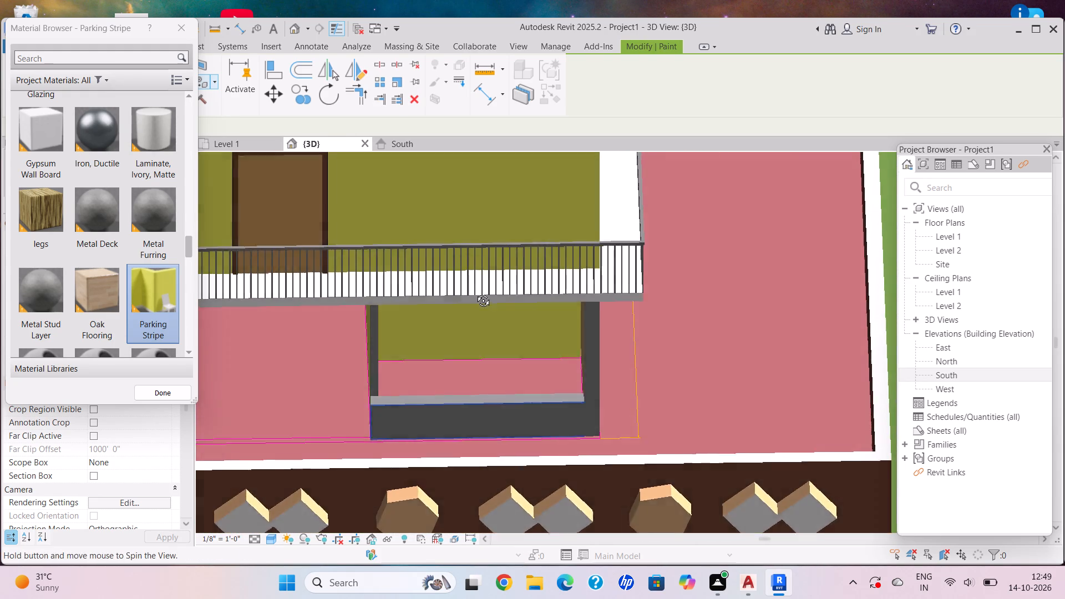
pyautogui.keyDown('shift'); pyautogui.moveTo(475, 292); pyautogui.dragTo(481, 258, button='middle'); pyautogui.keyUp('shift')
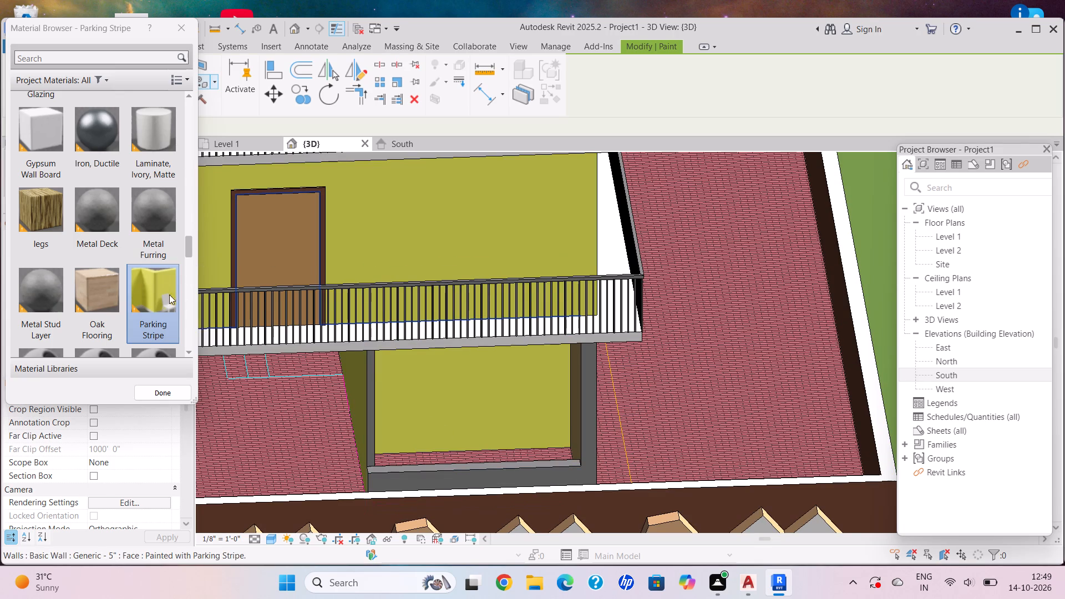
pyautogui.scroll(1, 92, 226)
pyautogui.scroll(-5, 92, 215)
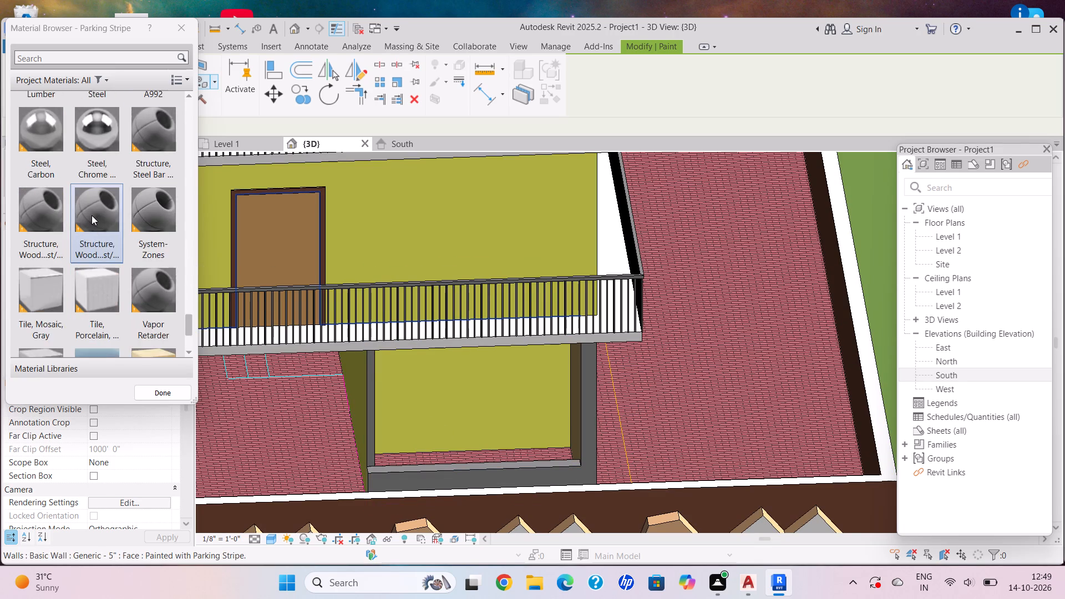
pyautogui.scroll(5, 92, 215)
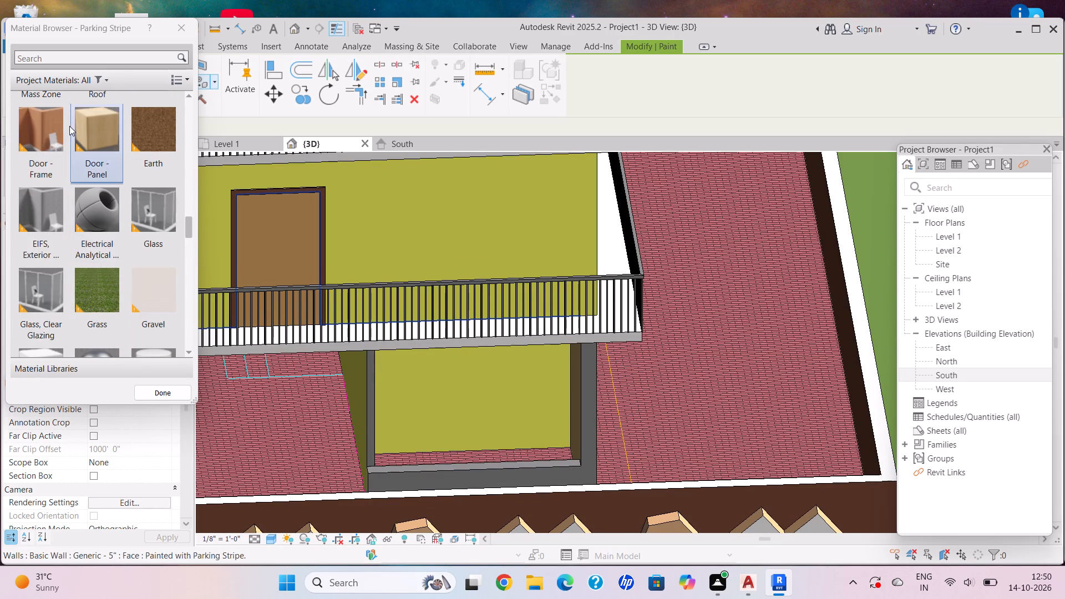
pyautogui.scroll(4, 87, 153)
pyautogui.scroll(-1, 103, 225)
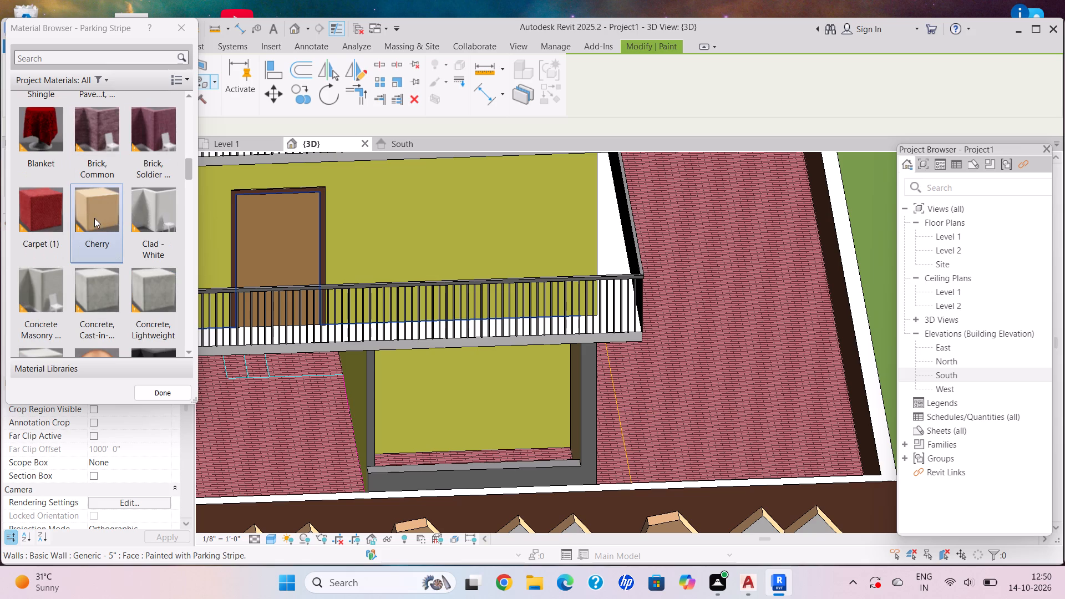
pyautogui.click(42, 211)
pyautogui.scroll(6, 592, 425)
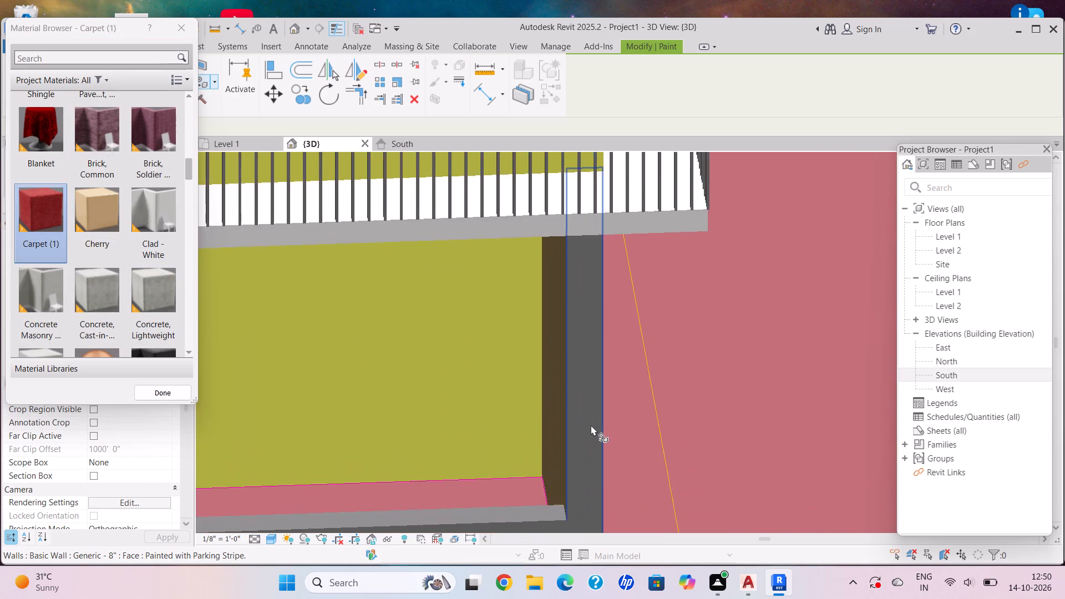
pyautogui.scroll(6, 588, 432)
pyautogui.click(580, 431)
# Paint the low front wall's front and top faces and the narrow wall end beside it with Carpet (1).
pyautogui.scroll(-5, 577, 431)
pyautogui.moveTo(577, 384); pyautogui.dragTo(562, 155, button='middle')
pyautogui.scroll(4, 478, 281)
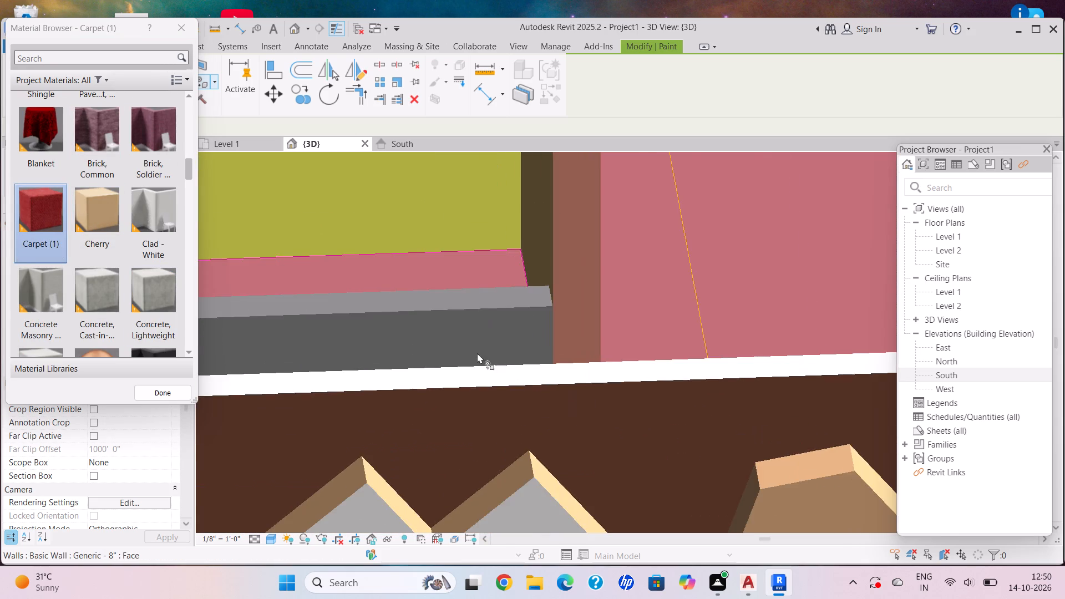
pyautogui.scroll(3, 477, 353)
pyautogui.click(461, 342)
pyautogui.scroll(-5, 453, 324)
pyautogui.moveTo(451, 309); pyautogui.dragTo(767, 242, button='middle')
pyautogui.moveTo(363, 246); pyautogui.dragTo(732, 268, button='middle')
pyautogui.scroll(-1, 734, 268)
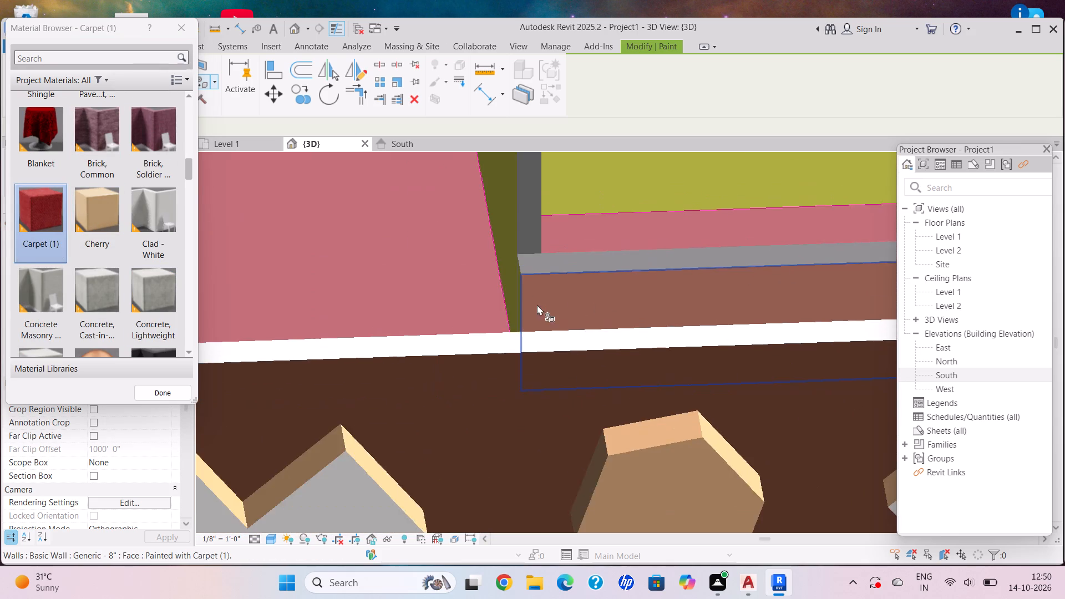
pyautogui.scroll(6, 559, 281)
pyautogui.moveTo(495, 244); pyautogui.dragTo(495, 274, button='middle')
pyautogui.middleClick(478, 368)
pyautogui.click(507, 272)
pyautogui.moveTo(528, 237); pyautogui.dragTo(527, 349, button='middle')
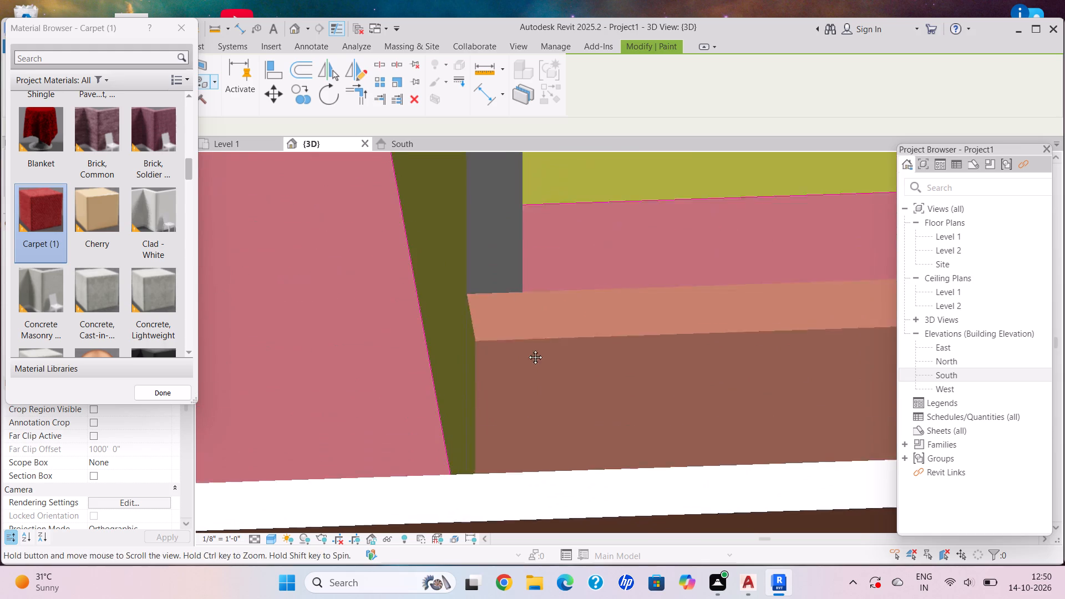
pyautogui.moveTo(527, 349); pyautogui.dragTo(537, 473, button='middle')
pyautogui.click(499, 371)
pyautogui.scroll(-17, 508, 372)
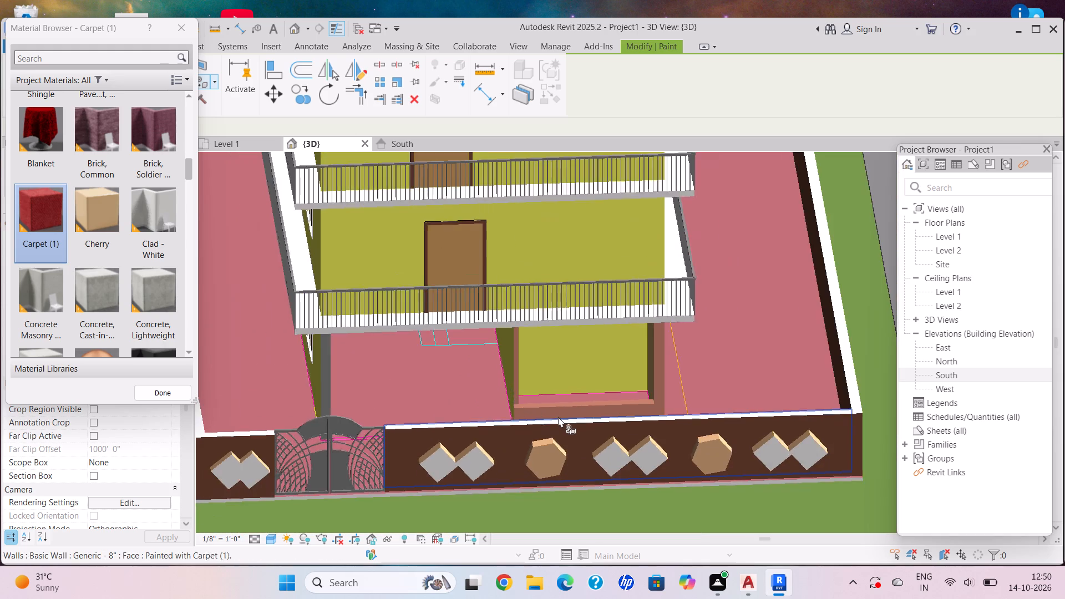
# Paint the narrow ground-floor wall end at the gate-side front corner with Carpet (1) and finish painting.
pyautogui.keyDown('shift'); pyautogui.moveTo(555, 420); pyautogui.dragTo(433, 451, button='middle'); pyautogui.keyUp('shift')
pyautogui.keyDown('shift'); pyautogui.scroll(-1, 432, 440); pyautogui.keyUp('shift')
pyautogui.scroll(4, 355, 319)
pyautogui.keyDown('shift'); pyautogui.moveTo(402, 277); pyautogui.dragTo(453, 226, button='middle'); pyautogui.keyUp('shift')
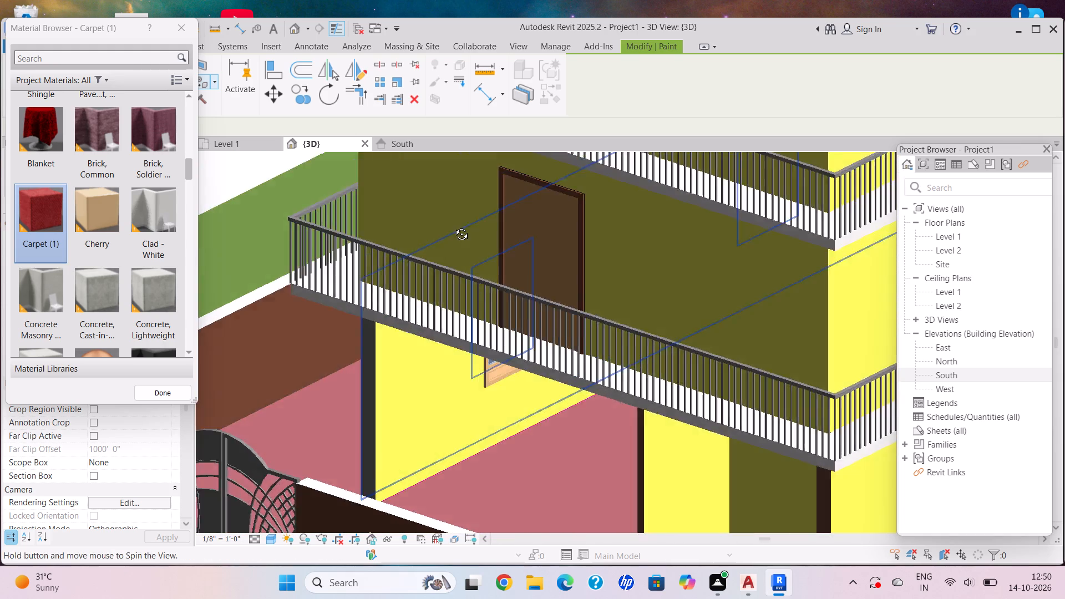
pyautogui.keyDown('shift'); pyautogui.moveTo(453, 226); pyautogui.dragTo(474, 205, button='middle'); pyautogui.keyUp('shift')
pyautogui.scroll(14, 333, 439)
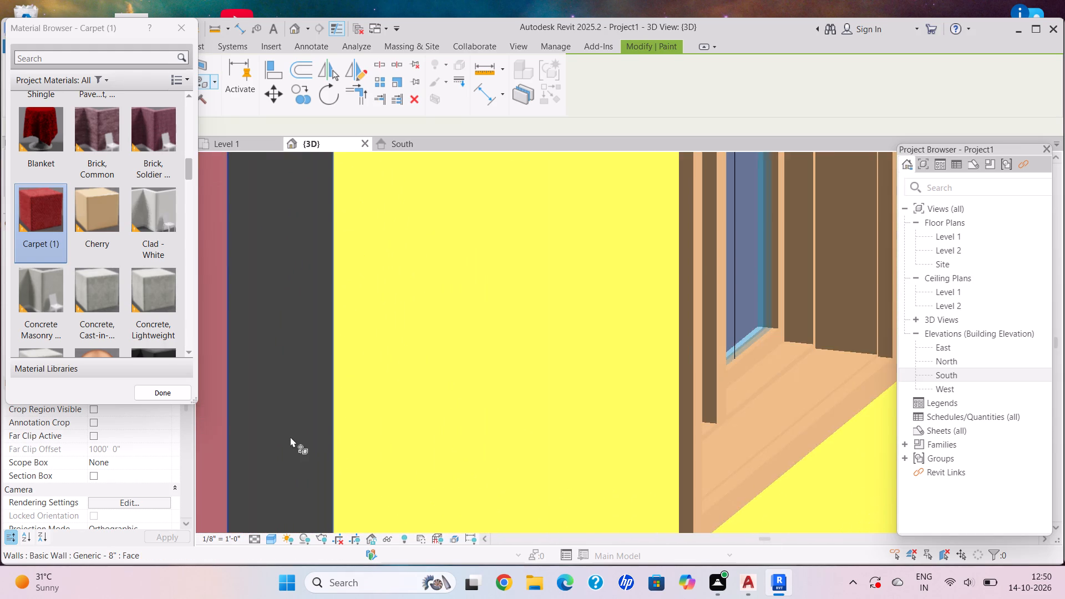
pyautogui.scroll(6, 297, 435)
pyautogui.click(299, 423)
pyautogui.scroll(-12, 296, 415)
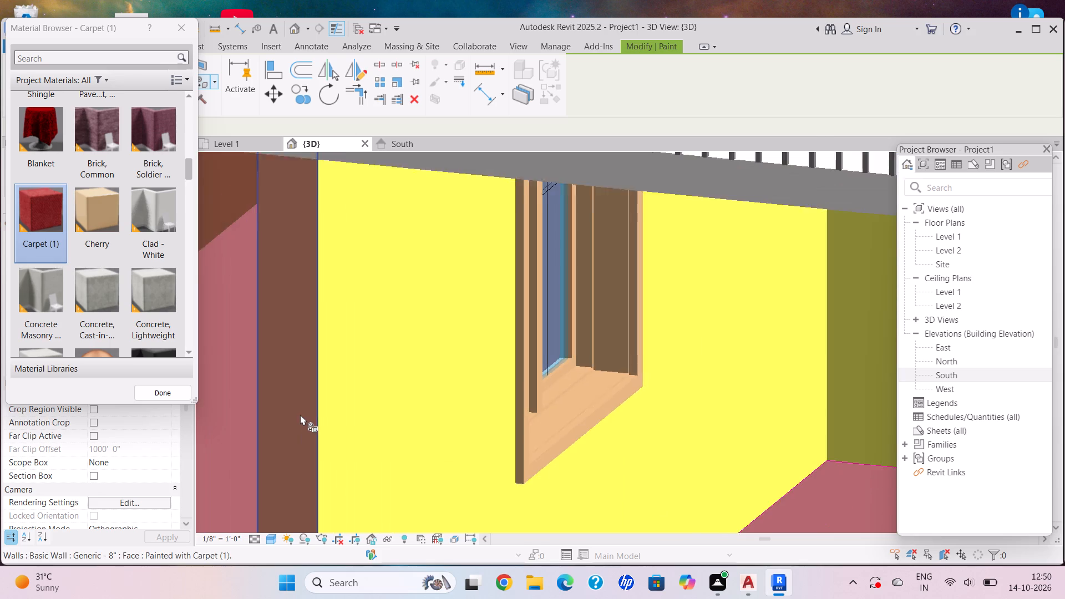
pyautogui.keyDown('shift'); pyautogui.moveTo(323, 410); pyautogui.dragTo(351, 389, button='middle'); pyautogui.keyUp('shift')
pyautogui.scroll(-15, 352, 389)
pyautogui.keyDown('shift'); pyautogui.moveTo(354, 387); pyautogui.dragTo(396, 398, button='middle'); pyautogui.keyUp('shift')
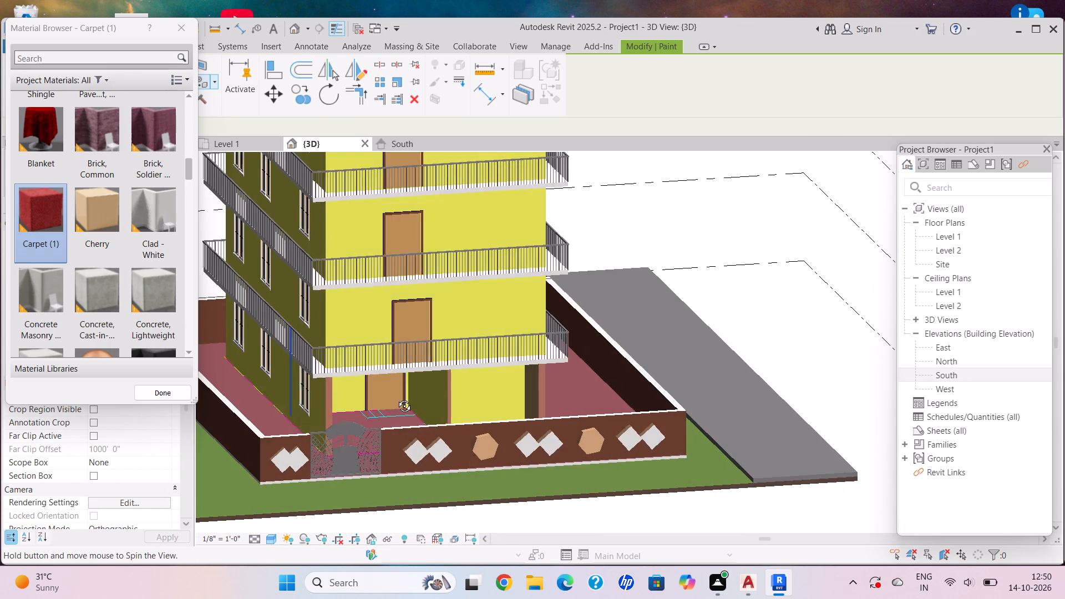
pyautogui.keyDown('shift'); pyautogui.moveTo(396, 398); pyautogui.dragTo(382, 379, button='middle'); pyautogui.keyUp('shift')
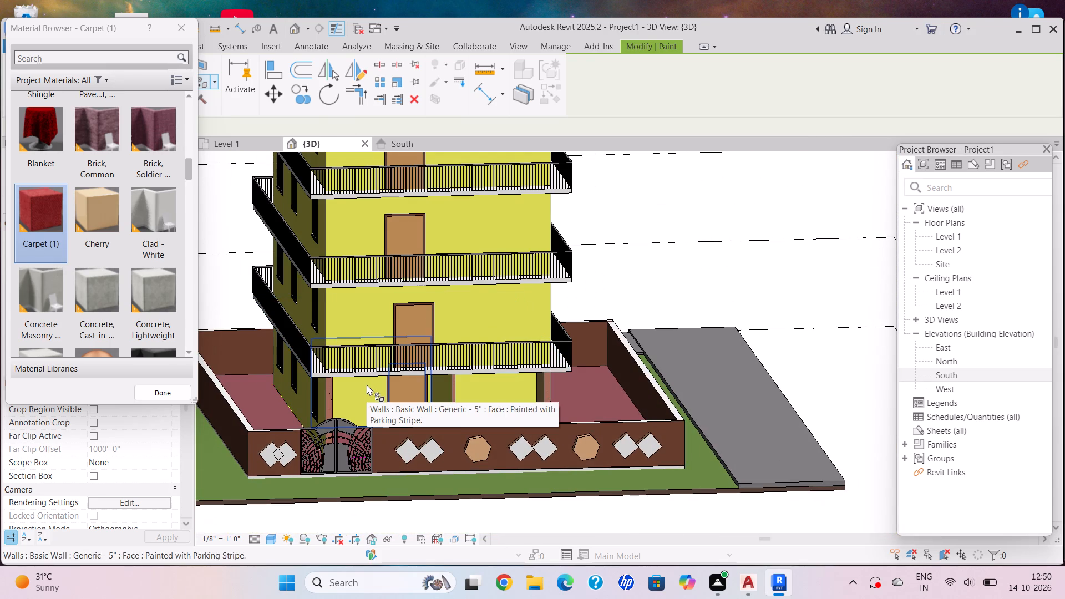
pyautogui.press('Escape')
# Examine the painted front facade, ground-floor entrance area and decorated boundary wall from several angles.
pyautogui.scroll(-2, 483, 378)
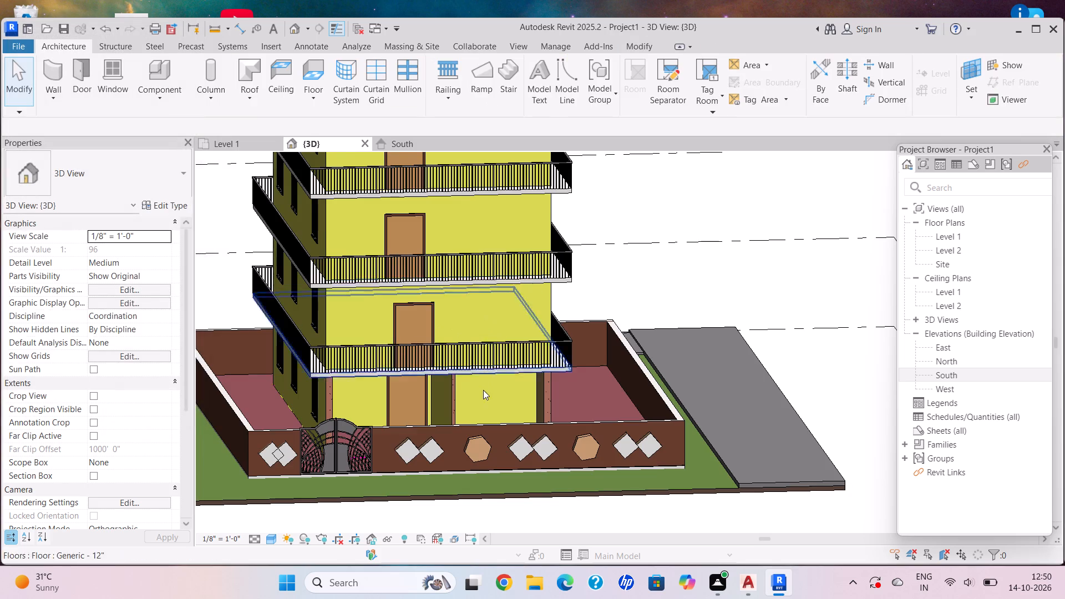
pyautogui.scroll(-2, 483, 390)
pyautogui.keyDown('shift'); pyautogui.moveTo(479, 393); pyautogui.dragTo(406, 389, button='middle'); pyautogui.keyUp('shift')
pyautogui.scroll(6, 415, 393)
pyautogui.keyDown('shift'); pyautogui.moveTo(415, 393); pyautogui.dragTo(484, 475, button='middle'); pyautogui.keyUp('shift')
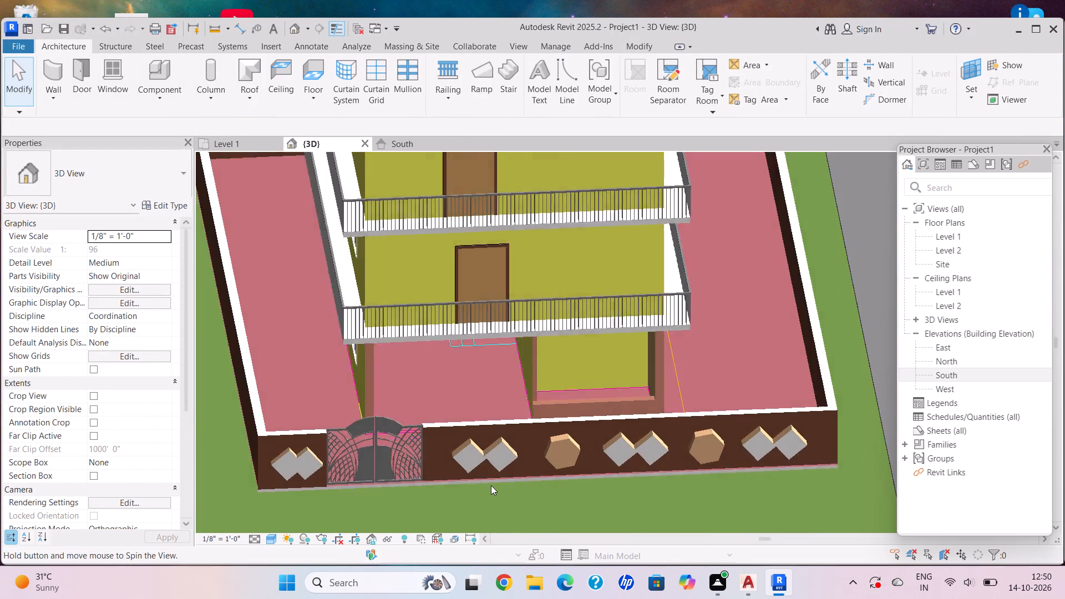
pyautogui.scroll(-1, 488, 476)
pyautogui.keyDown('shift'); pyautogui.moveTo(479, 471); pyautogui.dragTo(547, 534, button='middle'); pyautogui.keyUp('shift')
pyautogui.keyDown('shift'); pyautogui.moveTo(537, 500); pyautogui.dragTo(526, 495, button='middle'); pyautogui.keyUp('shift')
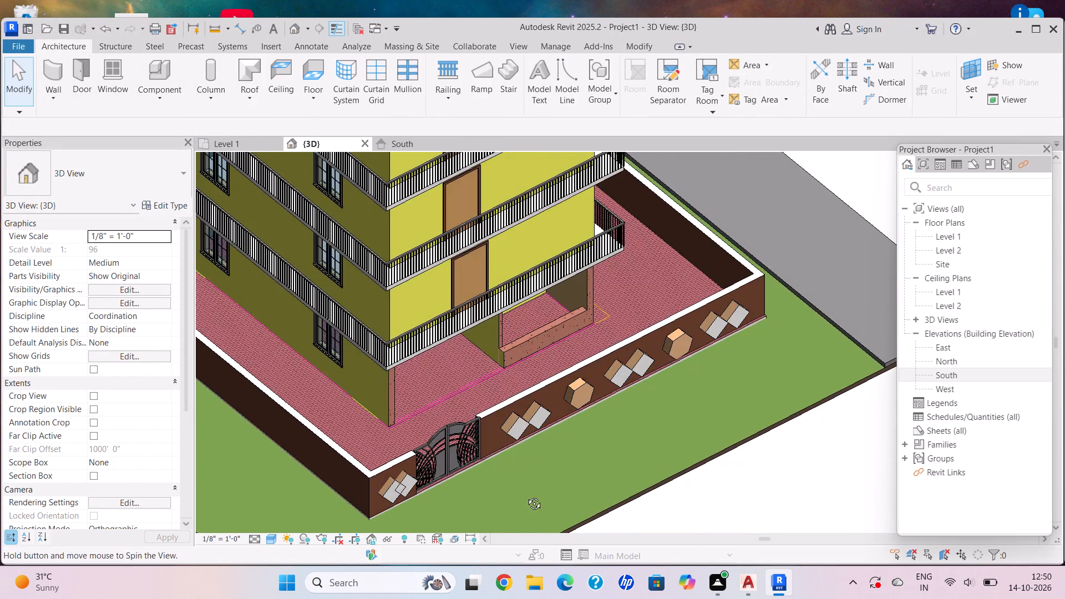
pyautogui.keyDown('shift'); pyautogui.moveTo(526, 495); pyautogui.dragTo(467, 396, button='middle'); pyautogui.keyUp('shift')
pyautogui.scroll(3, 470, 408)
pyautogui.scroll(-5, 501, 414)
pyautogui.moveTo(490, 417); pyautogui.dragTo(487, 417, button='middle')
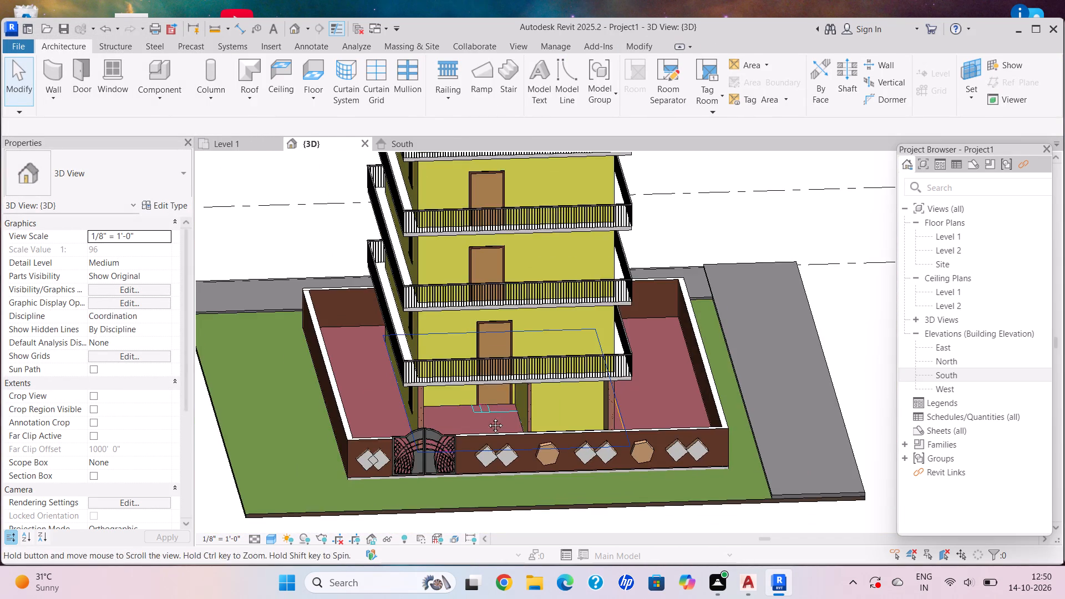
pyautogui.moveTo(487, 417); pyautogui.dragTo(462, 414, button='middle')
pyautogui.moveTo(465, 413); pyautogui.dragTo(446, 383, button='middle')
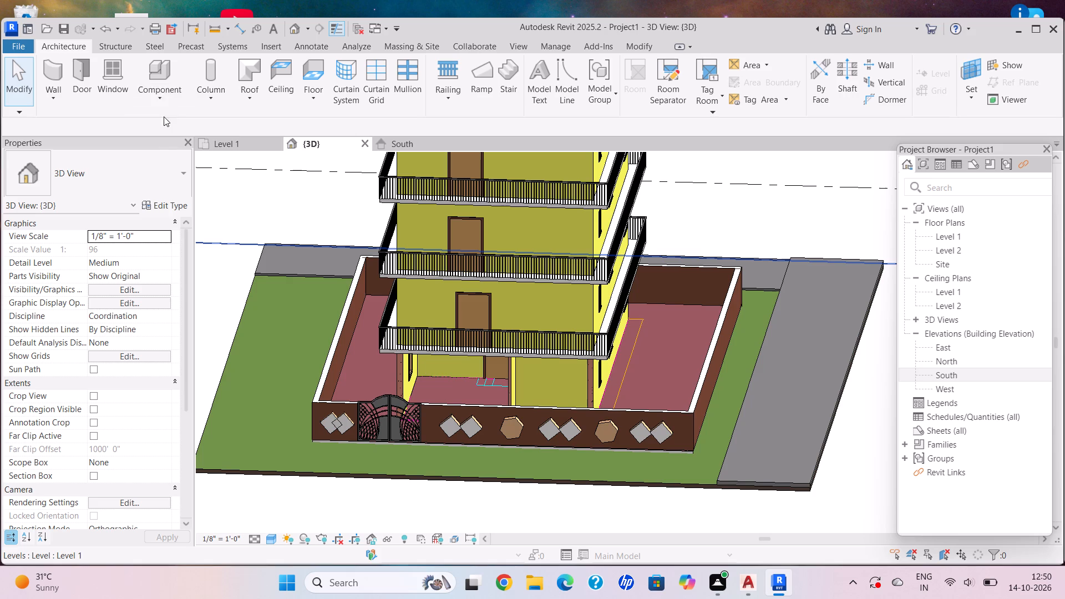
# Load the Bamboo_plant_16776 family from the tree and plant folder as a component for placement on Level 1.
pyautogui.click(169, 95)
pyautogui.click(193, 120)
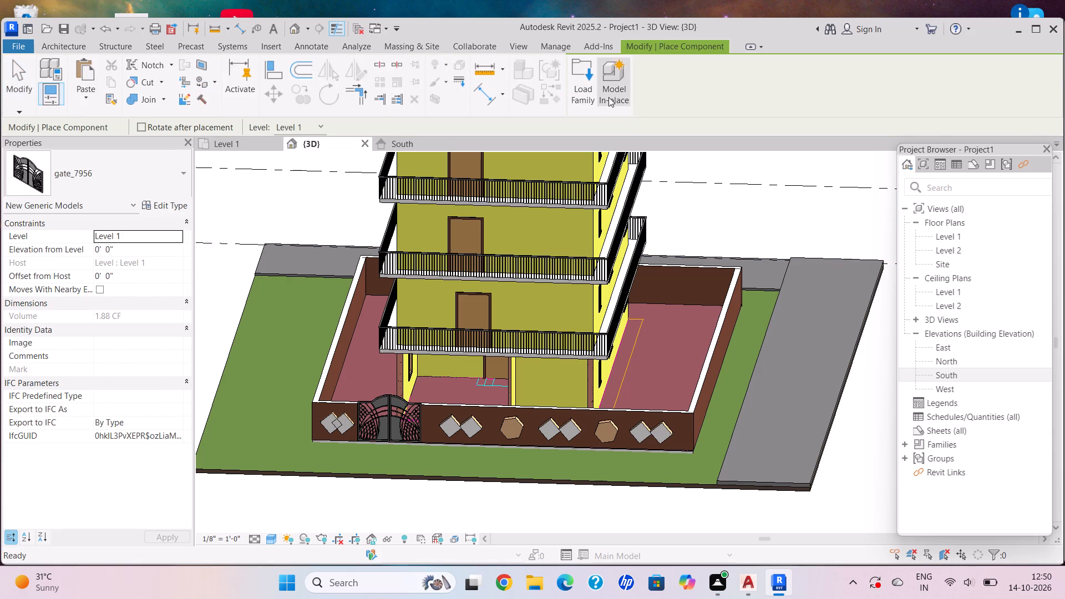
pyautogui.click(578, 93)
pyautogui.doubleClick(322, 212)
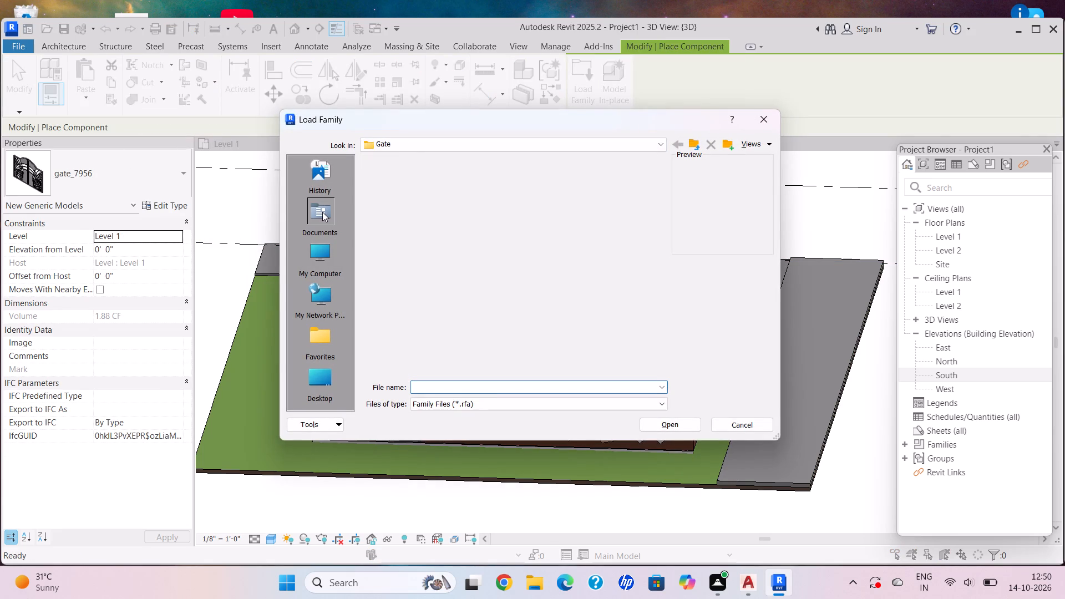
pyautogui.doubleClick(602, 279)
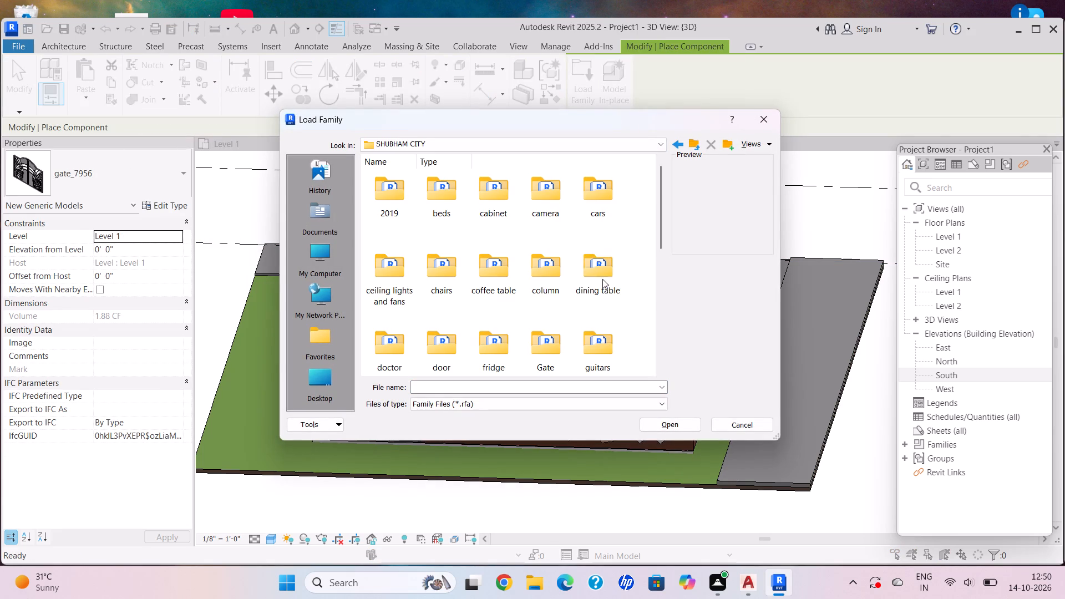
pyautogui.scroll(-4, 593, 300)
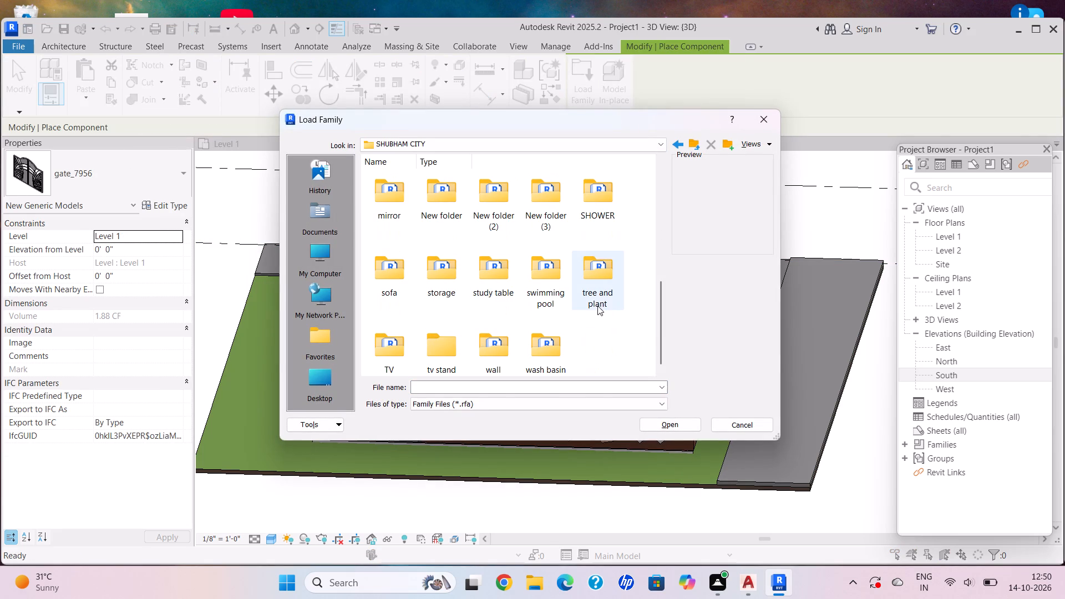
pyautogui.doubleClick(597, 301)
pyautogui.click(599, 277)
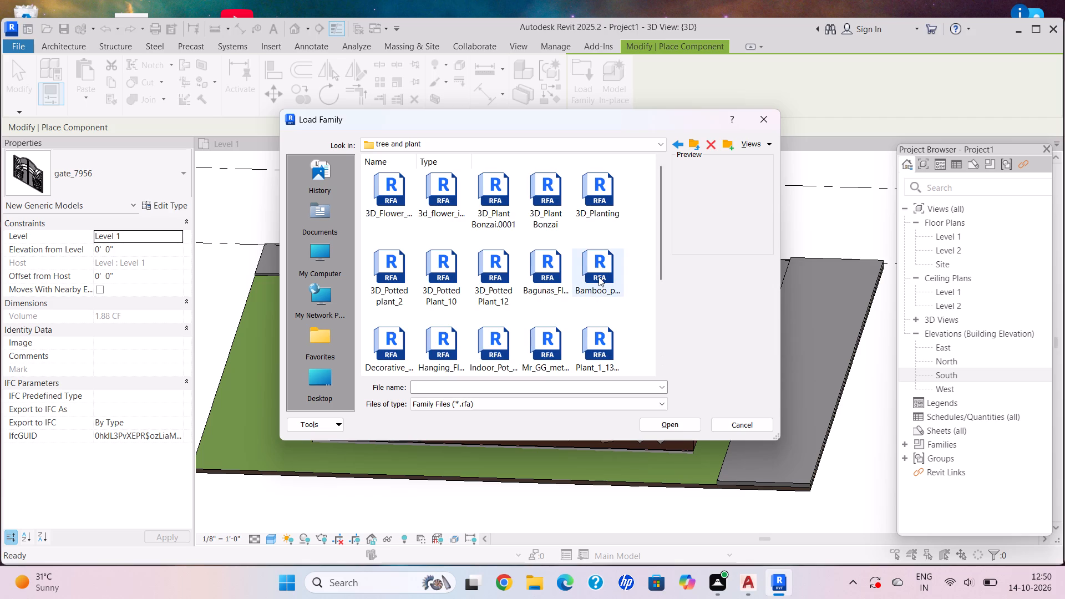
pyautogui.click(679, 426)
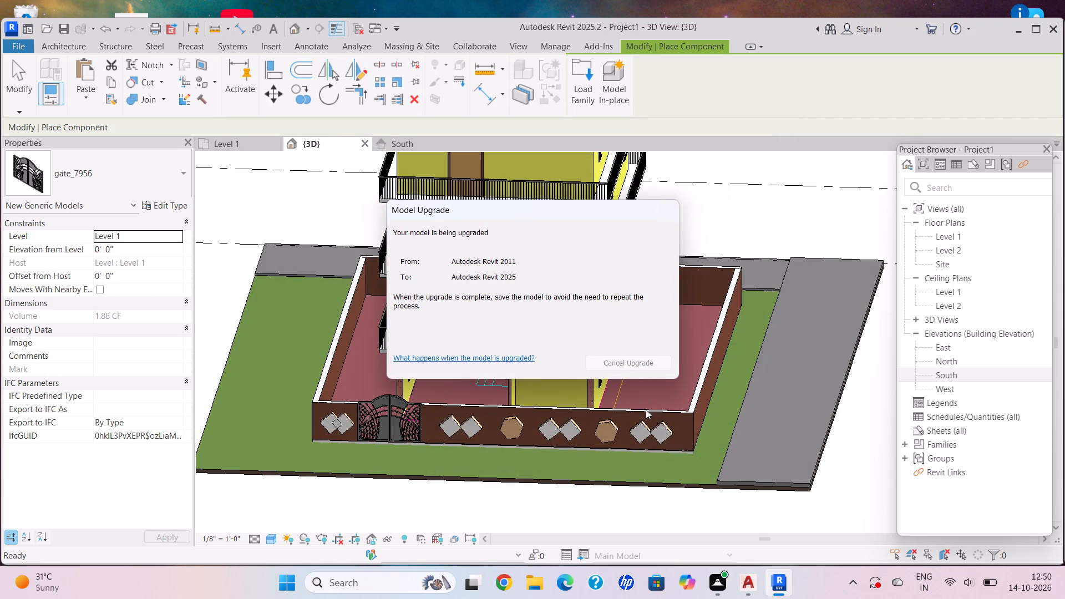
pyautogui.scroll(4, 273, 285)
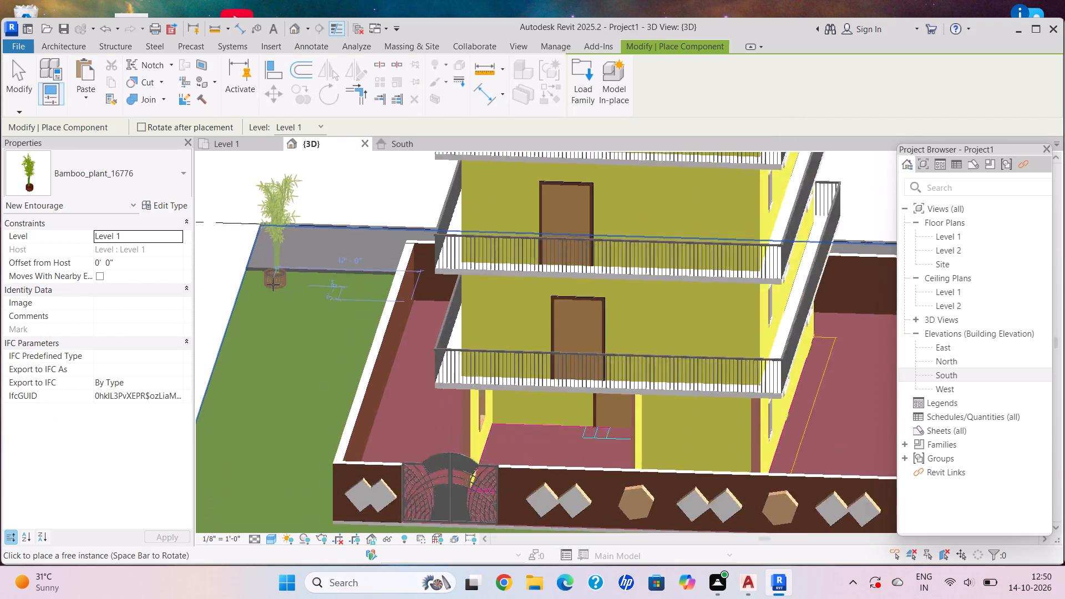
# Place three bamboo plants in a row along the outer edge of the grass strip on the gate side, from back to front corner.
pyautogui.scroll(2, 273, 285)
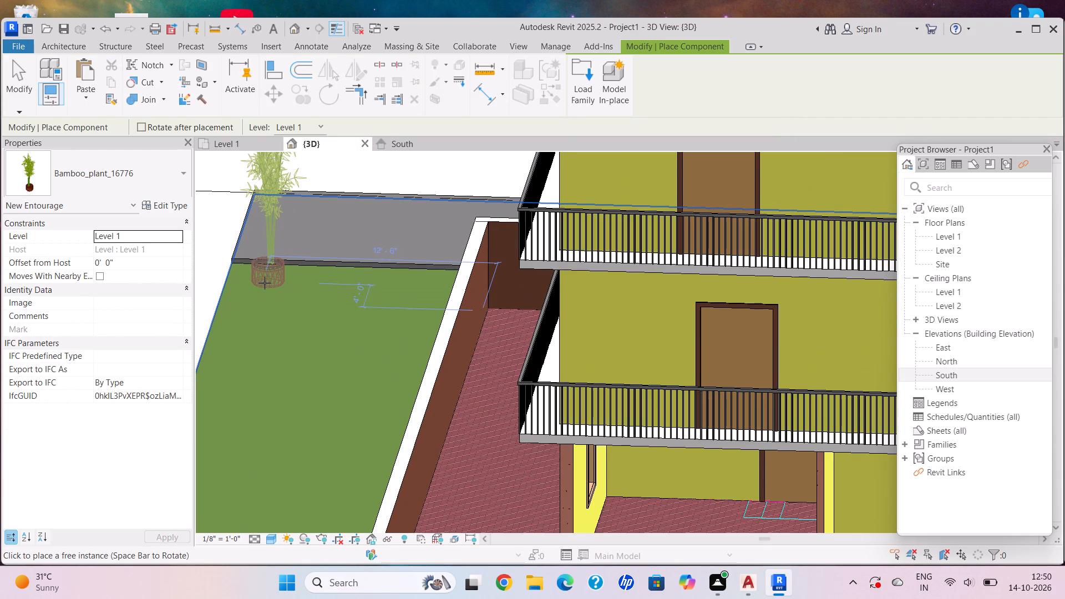
pyautogui.click(265, 283)
pyautogui.scroll(-6, 308, 410)
pyautogui.moveTo(311, 418); pyautogui.dragTo(356, 310, button='middle')
pyautogui.scroll(4, 317, 334)
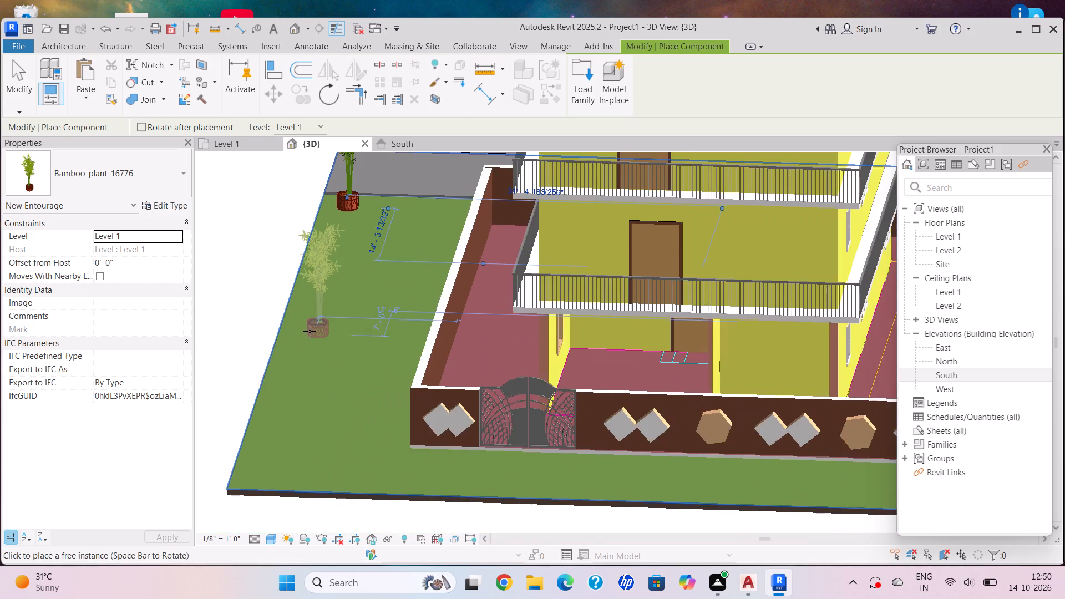
pyautogui.click(302, 337)
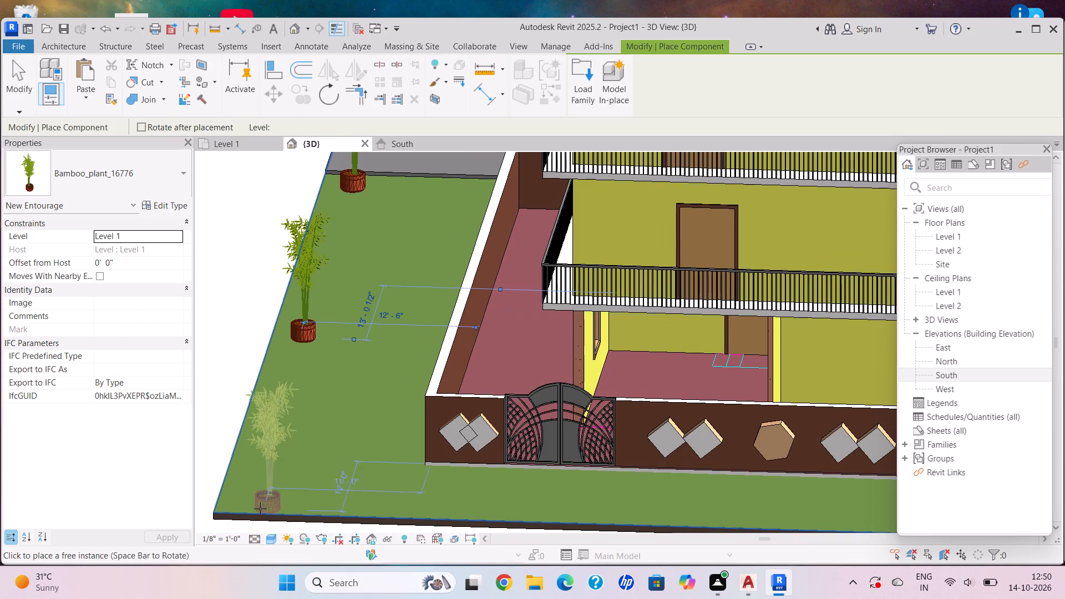
pyautogui.click(245, 500)
# Place three bamboo plants on the grass strip between the boundary wall and the grey road, from front corner to back.
pyautogui.scroll(-4, 445, 471)
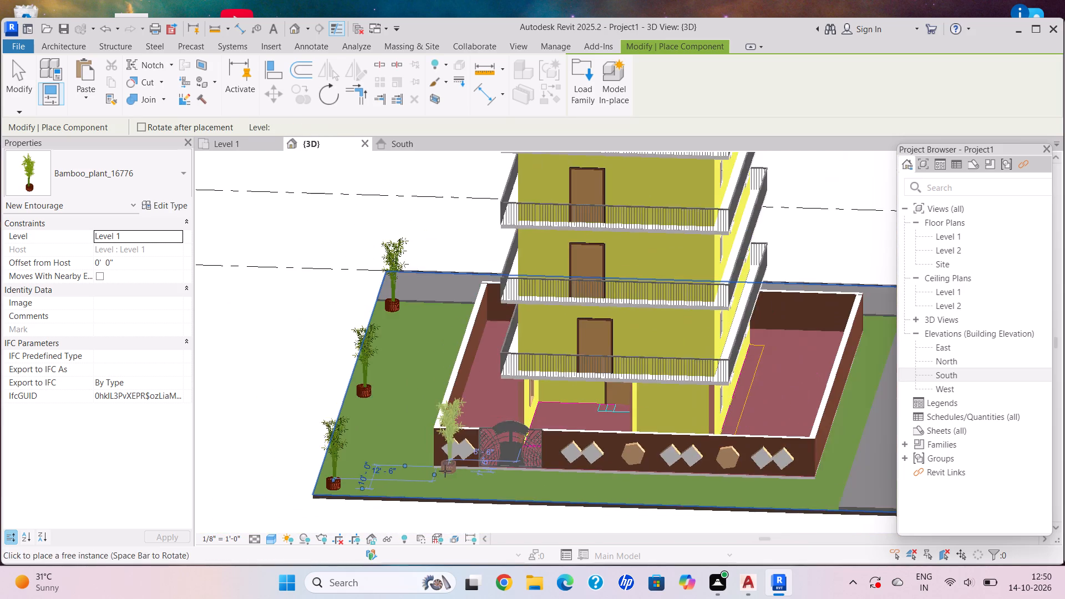
pyautogui.scroll(-1, 445, 471)
pyautogui.moveTo(442, 466); pyautogui.dragTo(281, 423, button='middle')
pyautogui.scroll(6, 598, 464)
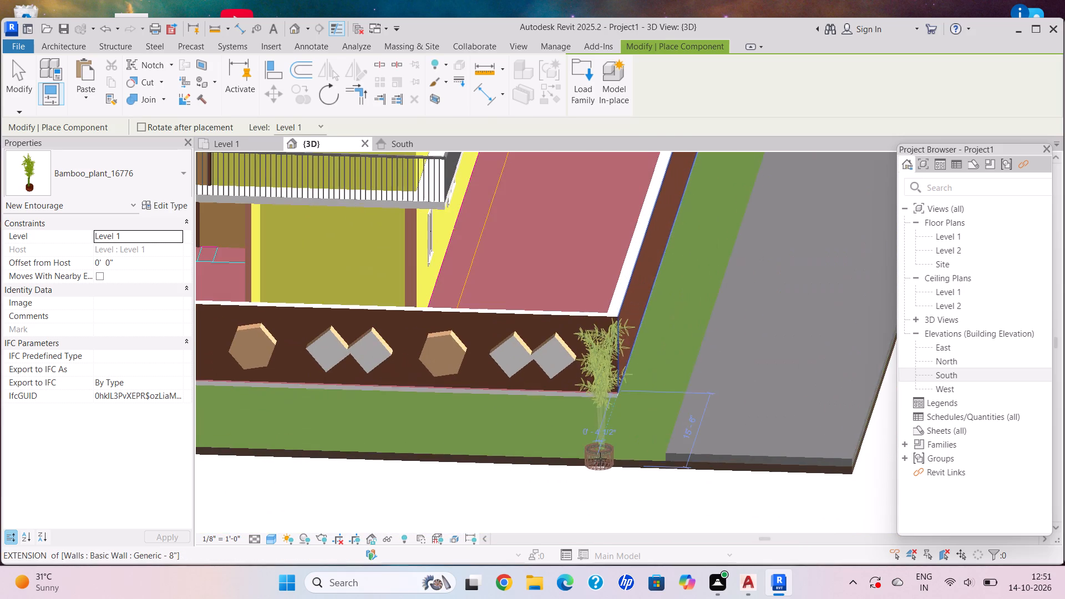
pyautogui.click(619, 449)
pyautogui.moveTo(656, 343); pyautogui.dragTo(574, 411, button='middle')
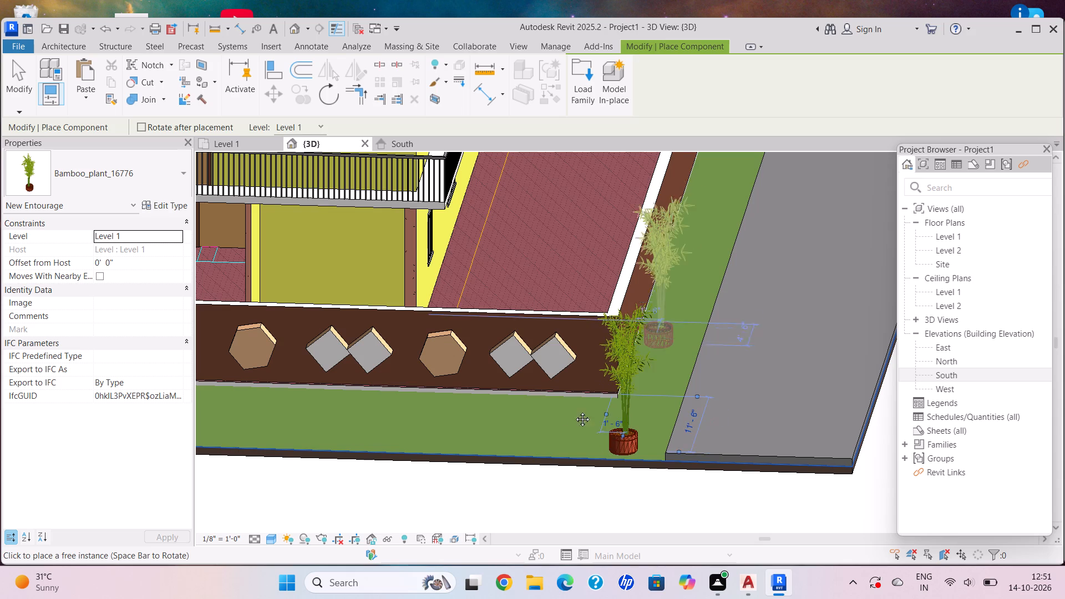
pyautogui.moveTo(574, 411); pyautogui.dragTo(493, 461, button='middle')
pyautogui.click(532, 365)
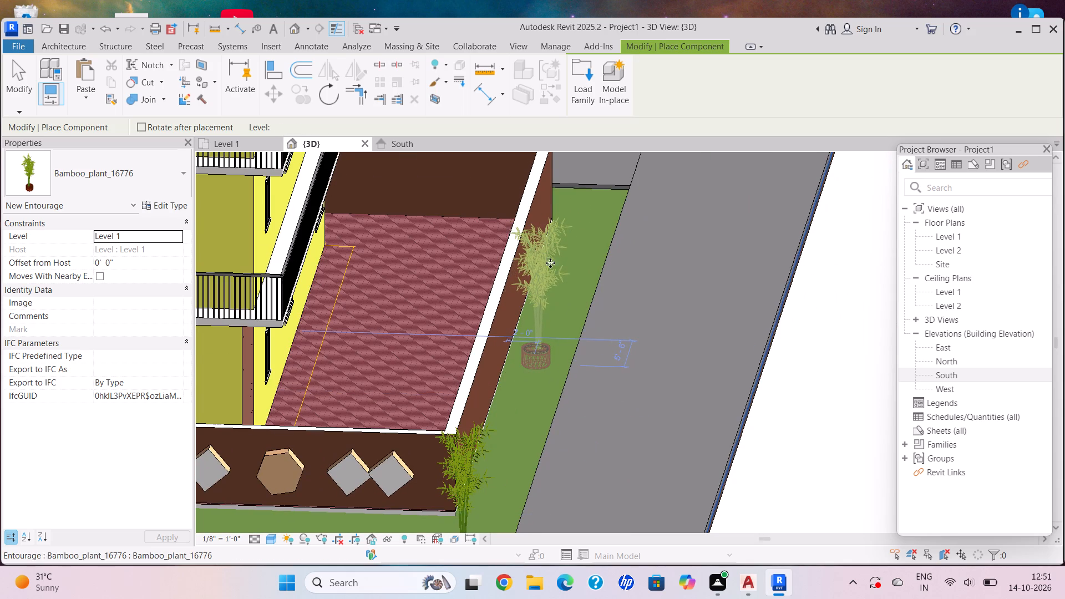
pyautogui.scroll(-1, 560, 233)
pyautogui.moveTo(568, 237); pyautogui.dragTo(459, 448, button='middle')
pyautogui.click(466, 414)
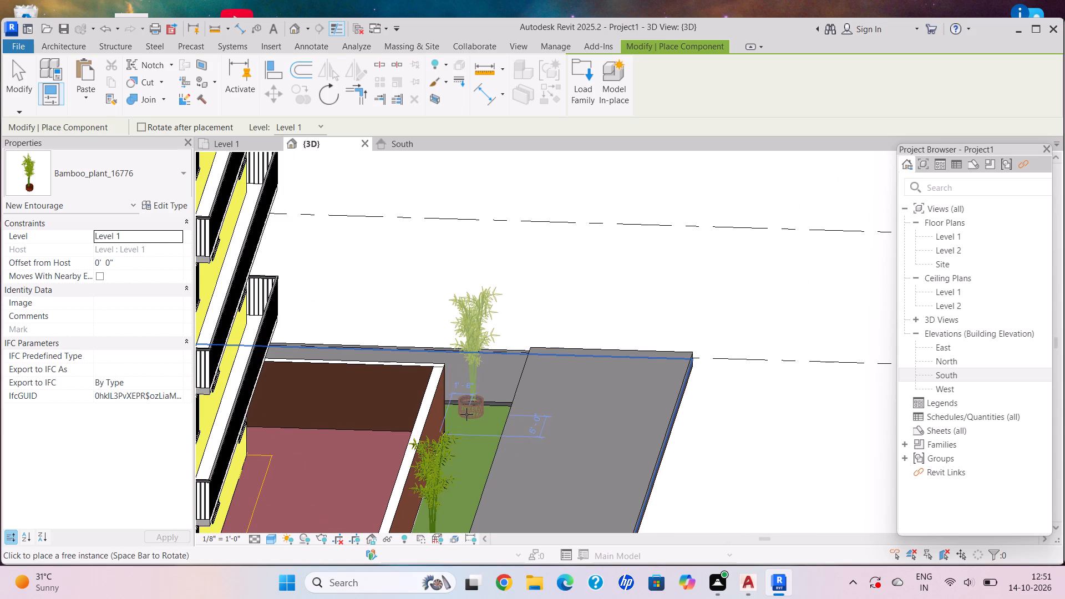
pyautogui.scroll(-5, 554, 480)
pyautogui.moveTo(554, 481); pyautogui.dragTo(528, 348, button='middle')
pyautogui.scroll(-1, 528, 343)
pyautogui.press('Escape')
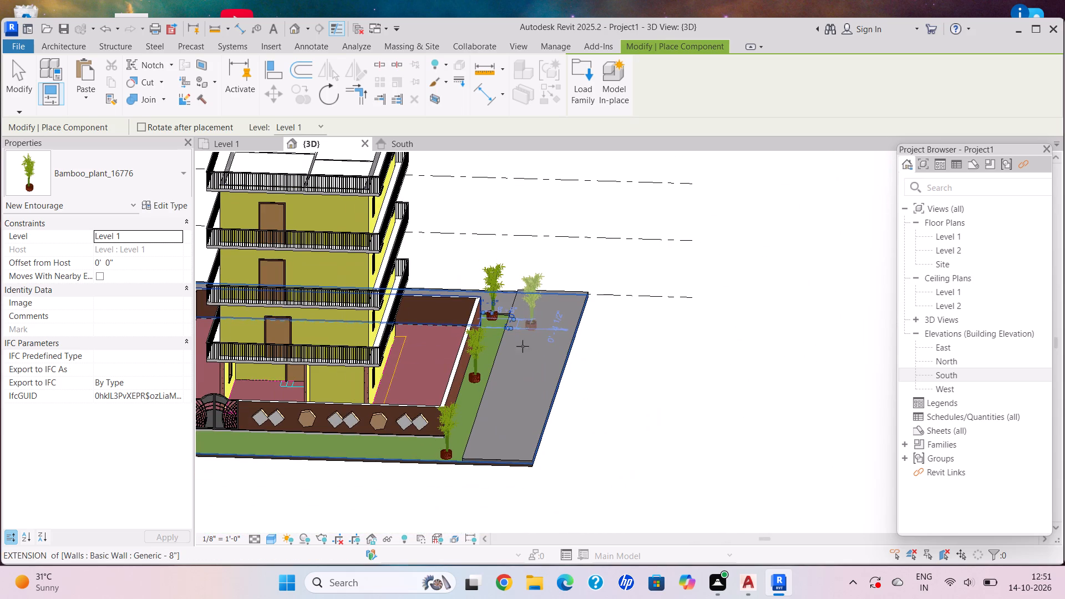
# Load the Audi_RS3_Sportback car family from the cars folder as a component for placement on Level 1.
pyautogui.click(72, 48)
pyautogui.click(155, 100)
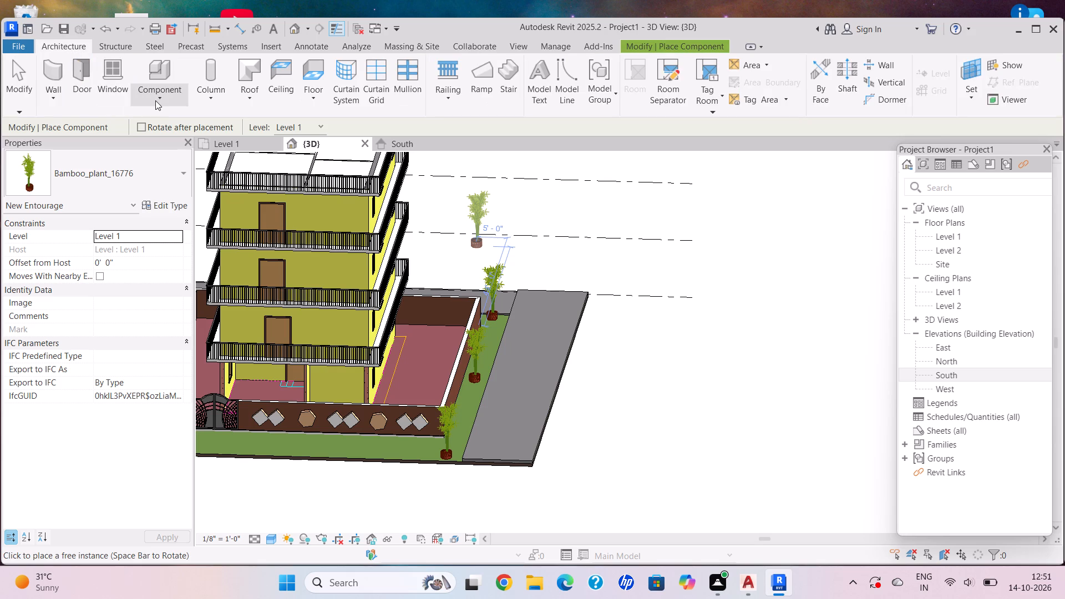
pyautogui.click(185, 126)
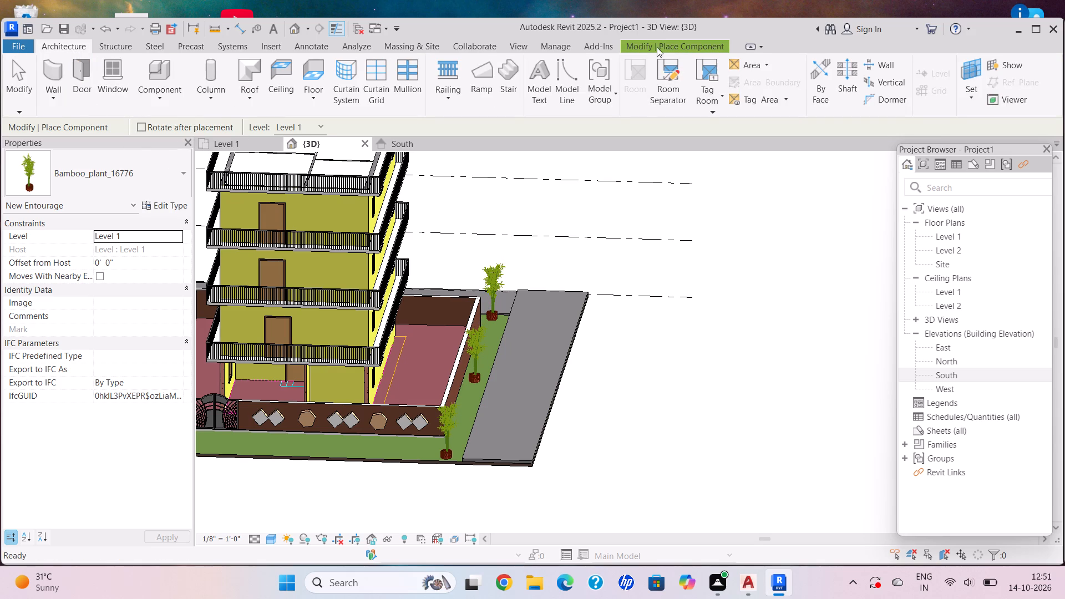
pyautogui.click(663, 40)
pyautogui.click(667, 47)
pyautogui.click(578, 85)
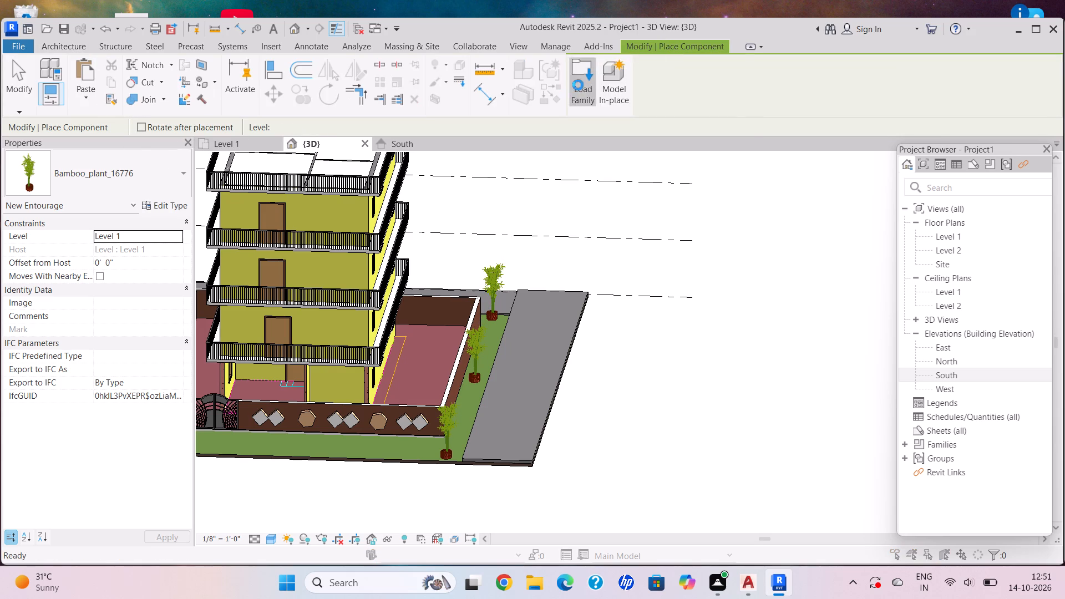
pyautogui.click(307, 223)
pyautogui.click(310, 219)
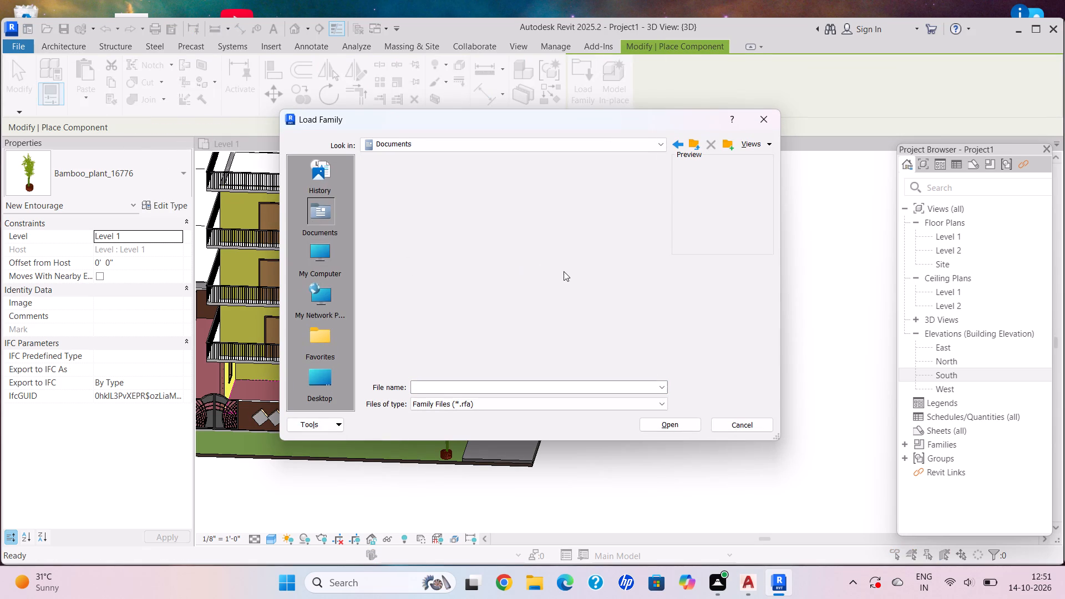
pyautogui.doubleClick(603, 273)
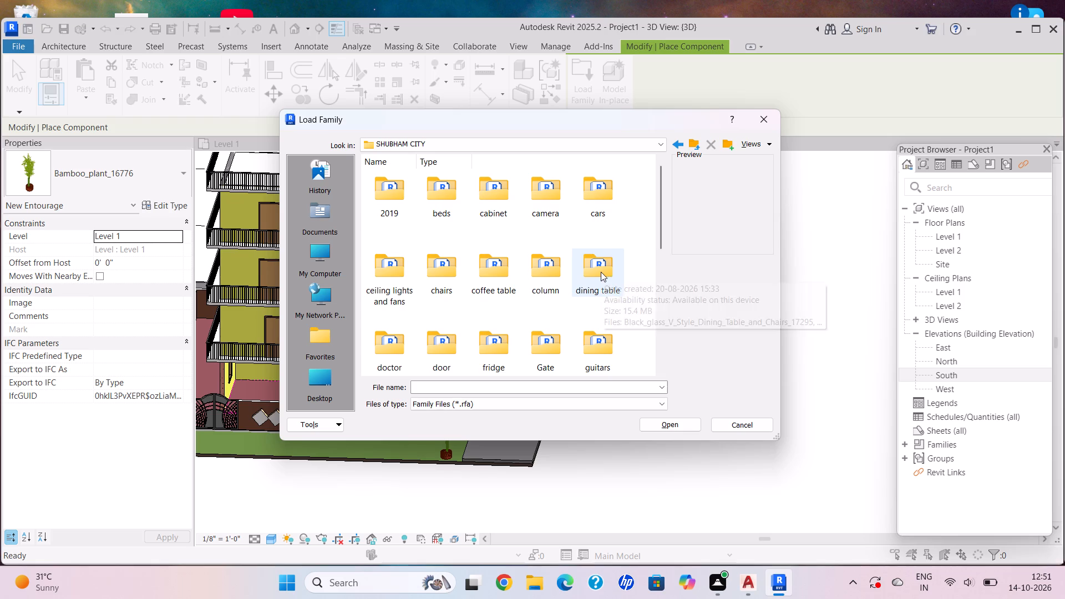
pyautogui.moveTo(602, 214); pyautogui.dragTo(606, 206)
pyautogui.click(606, 206)
pyautogui.click(608, 206)
pyautogui.doubleClick(608, 206)
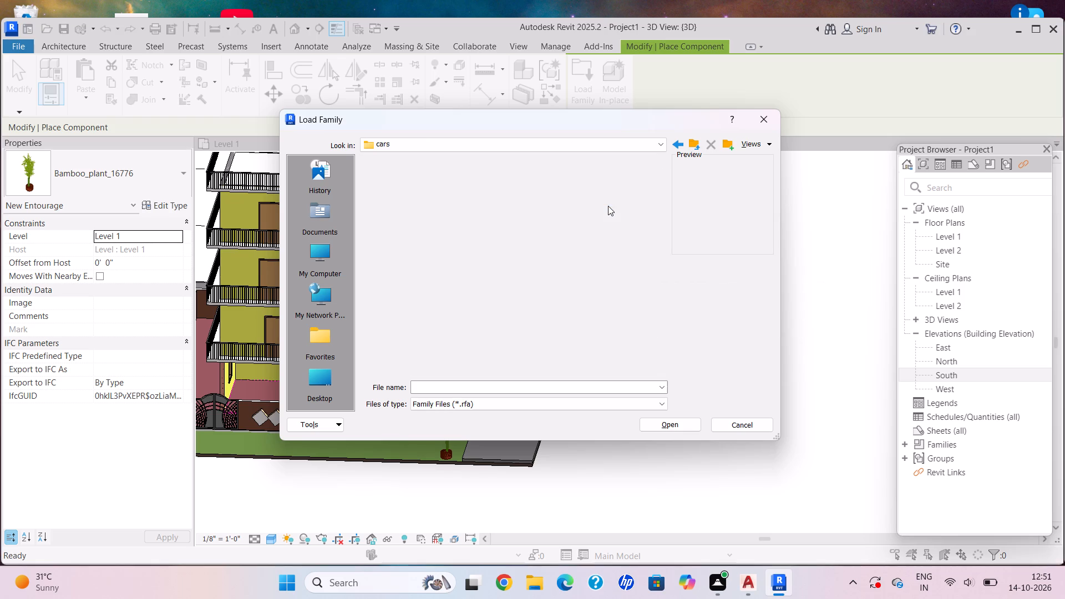
pyautogui.click(680, 420)
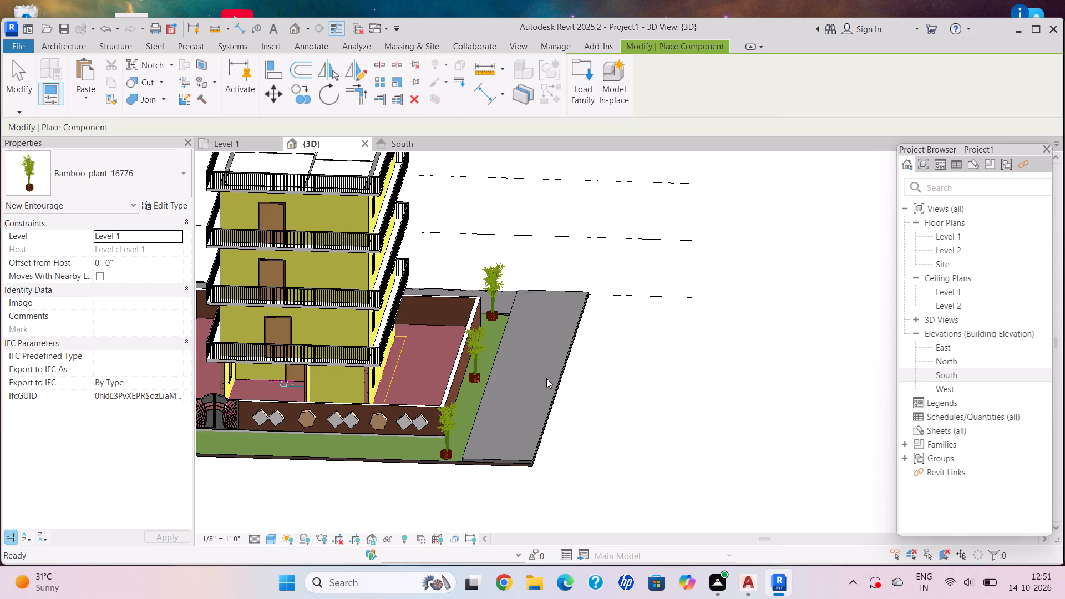
# Rotate the Audi car to align with the road and place it on the grey road beside the plants.
pyautogui.press('space')
pyautogui.press('space')
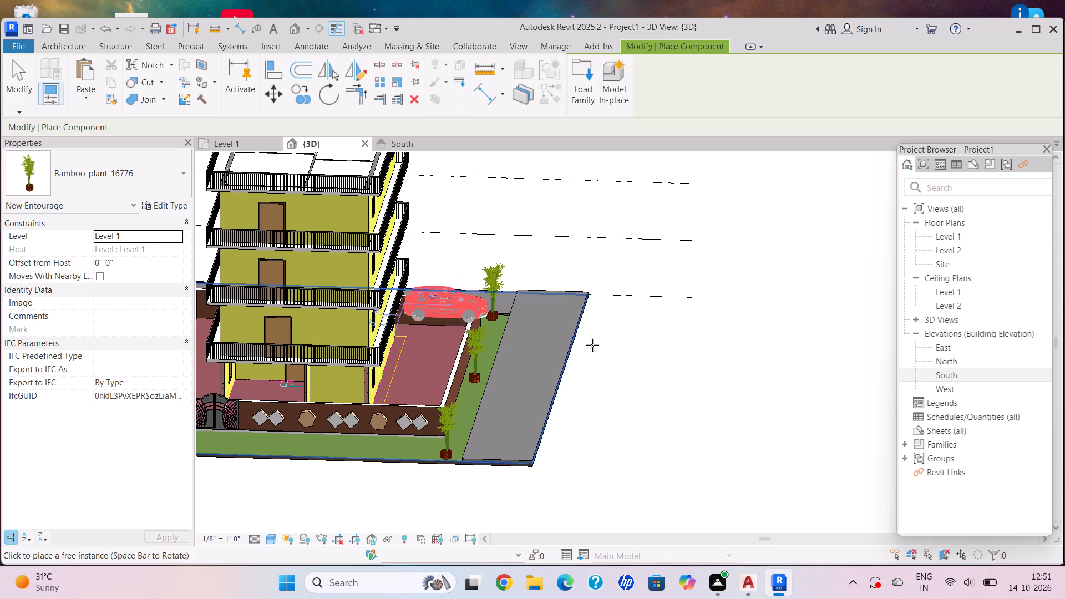
pyautogui.press('space')
pyautogui.scroll(5, 562, 353)
pyautogui.press('space')
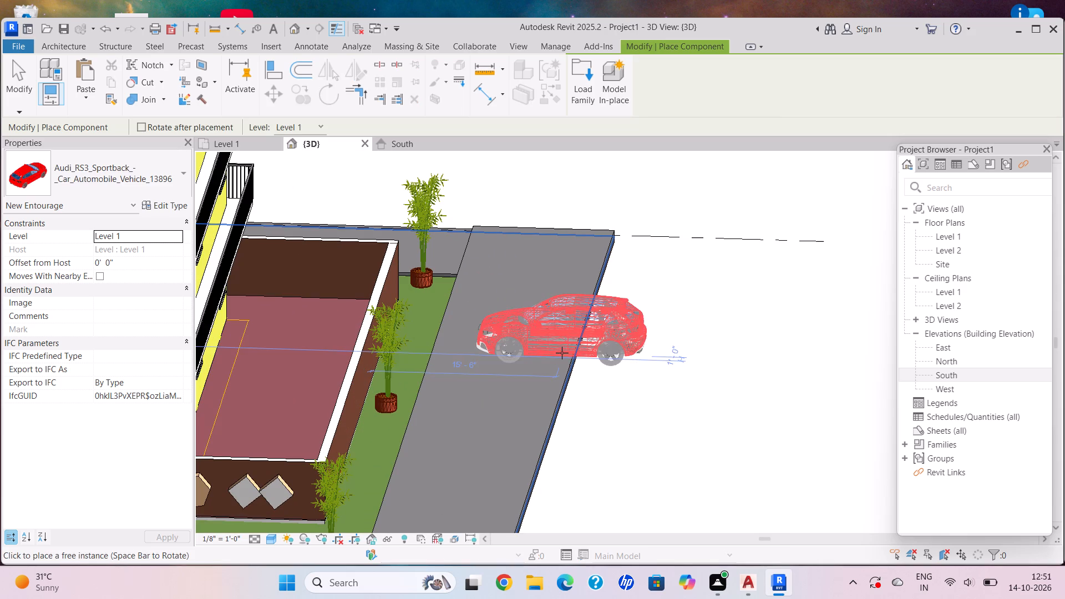
pyautogui.press('space')
pyautogui.press('space')
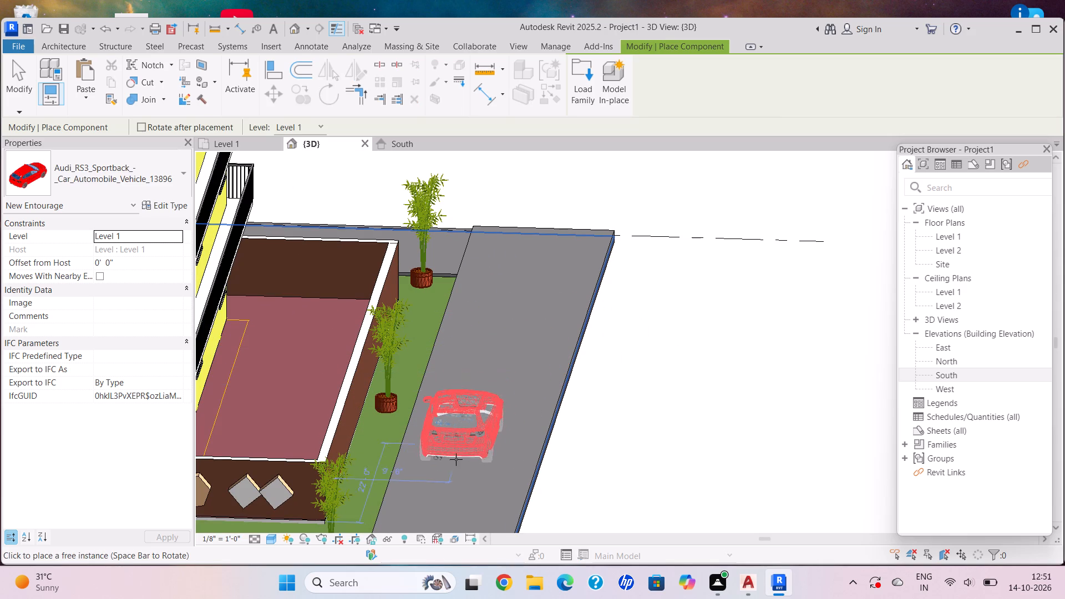
pyautogui.click(464, 463)
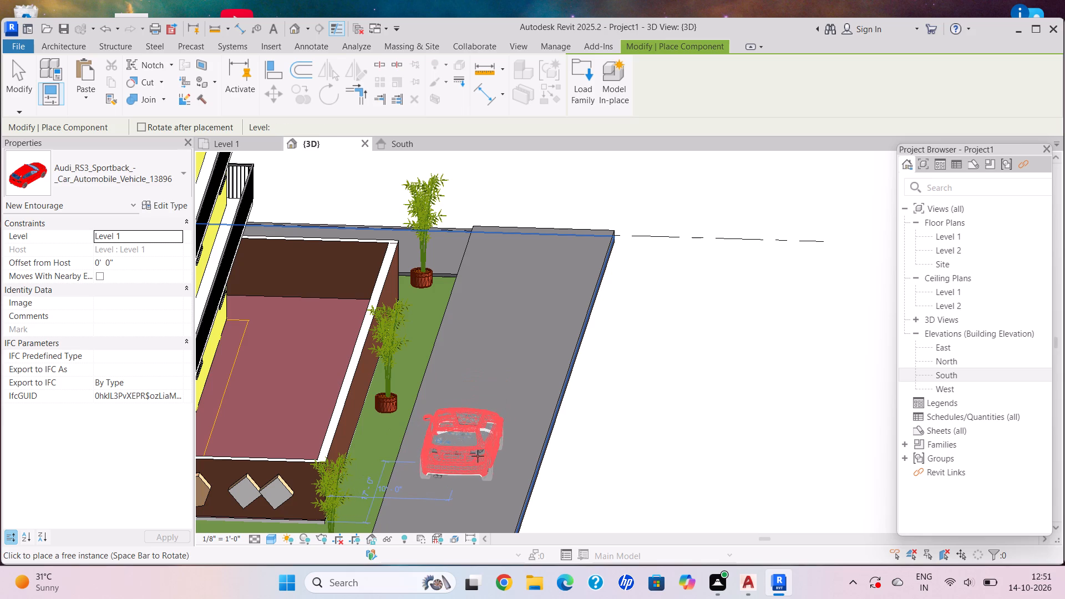
# Place a second Audi car in the ground-floor parking area just behind the entrance gate and finish placing components.
pyautogui.scroll(-5, 520, 433)
pyautogui.moveTo(520, 433); pyautogui.dragTo(596, 386, button='middle')
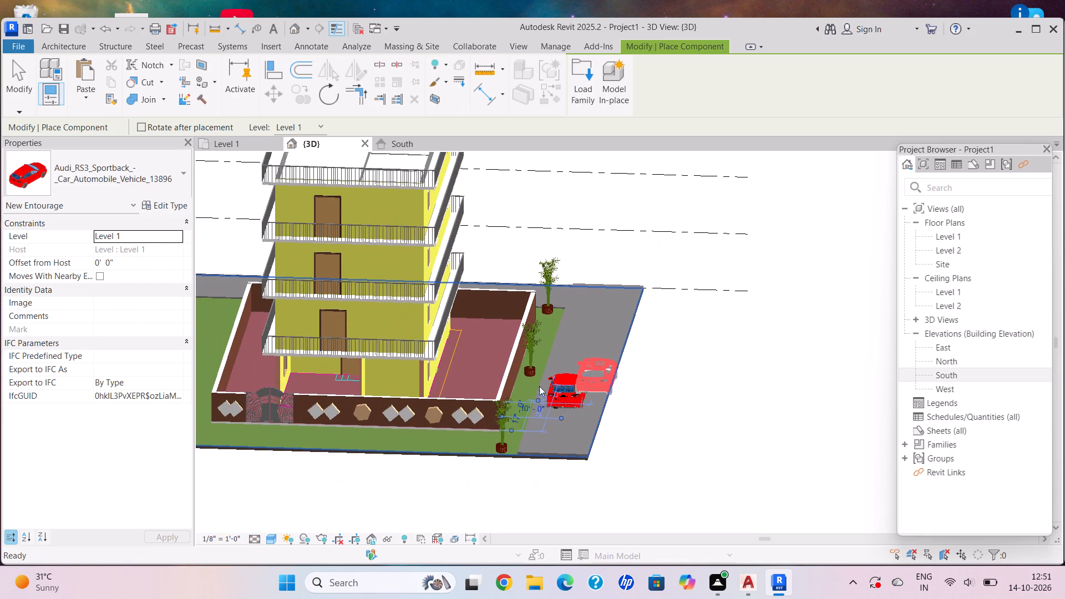
pyautogui.scroll(12, 297, 380)
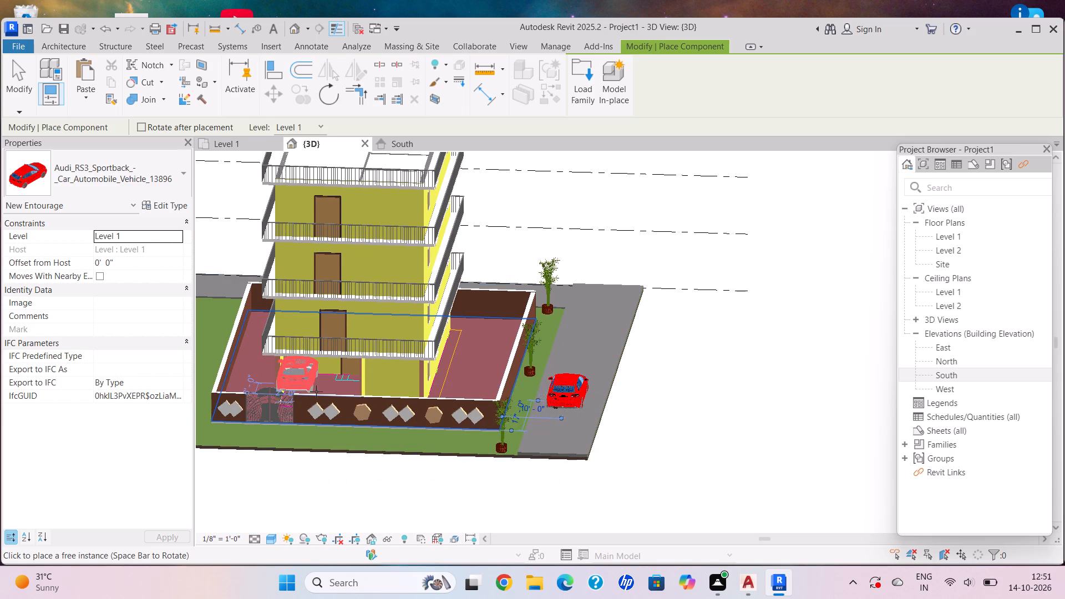
pyautogui.scroll(1, 316, 392)
pyautogui.click(321, 389)
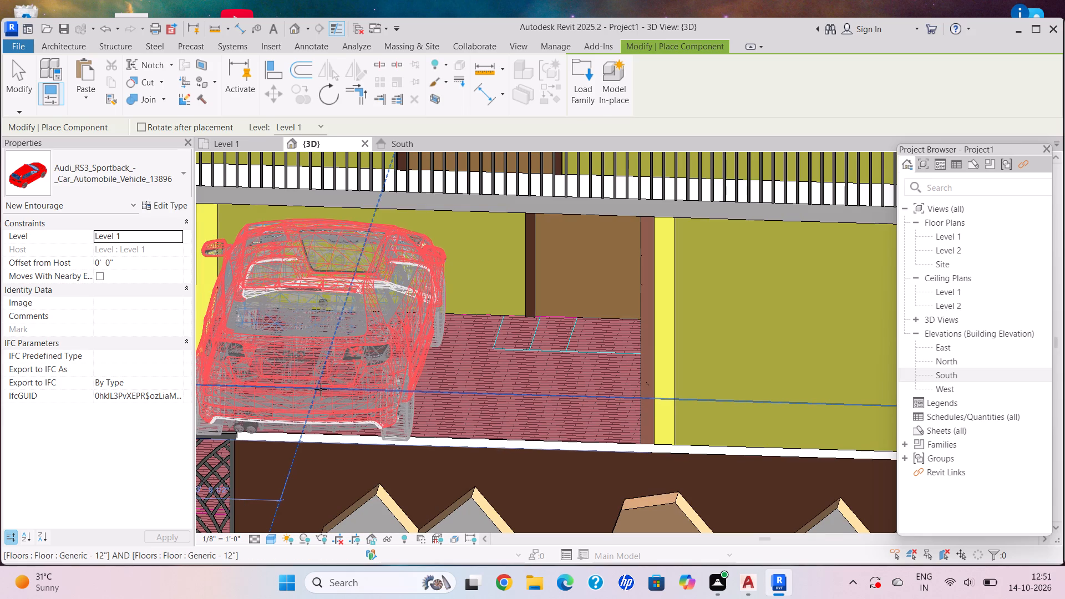
pyautogui.press('Escape')
pyautogui.press('Escape')
pyautogui.press('Escape')
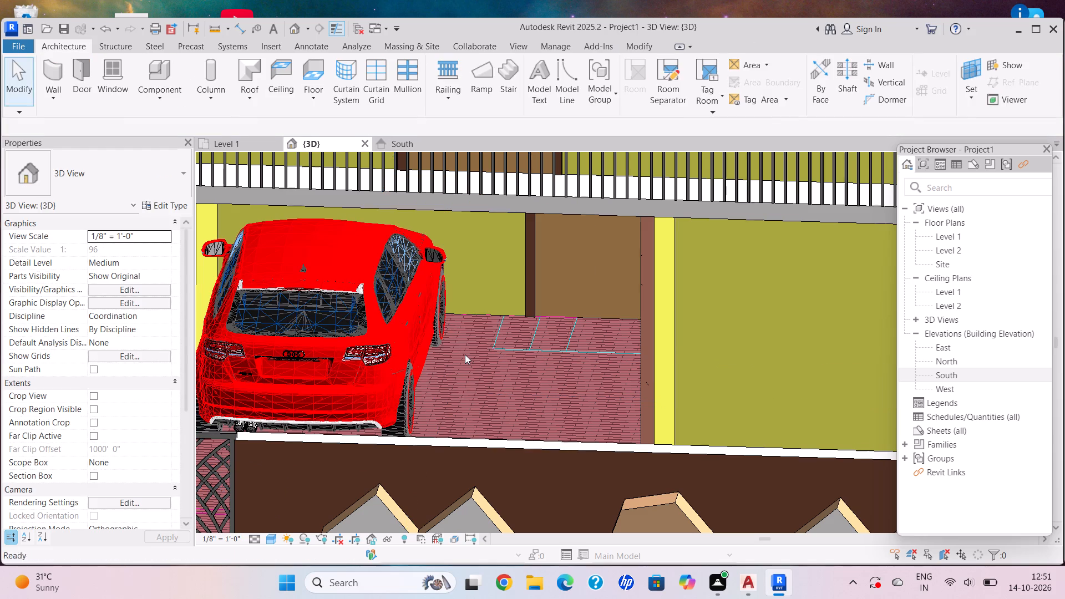
pyautogui.press('Escape')
# Examine the whole site with the building, plants and cars from the front and at an angle.
pyautogui.scroll(-10, 465, 354)
pyautogui.keyDown('shift'); pyautogui.moveTo(514, 358); pyautogui.dragTo(531, 337, button='middle'); pyautogui.keyUp('shift')
pyautogui.scroll(-3, 537, 343)
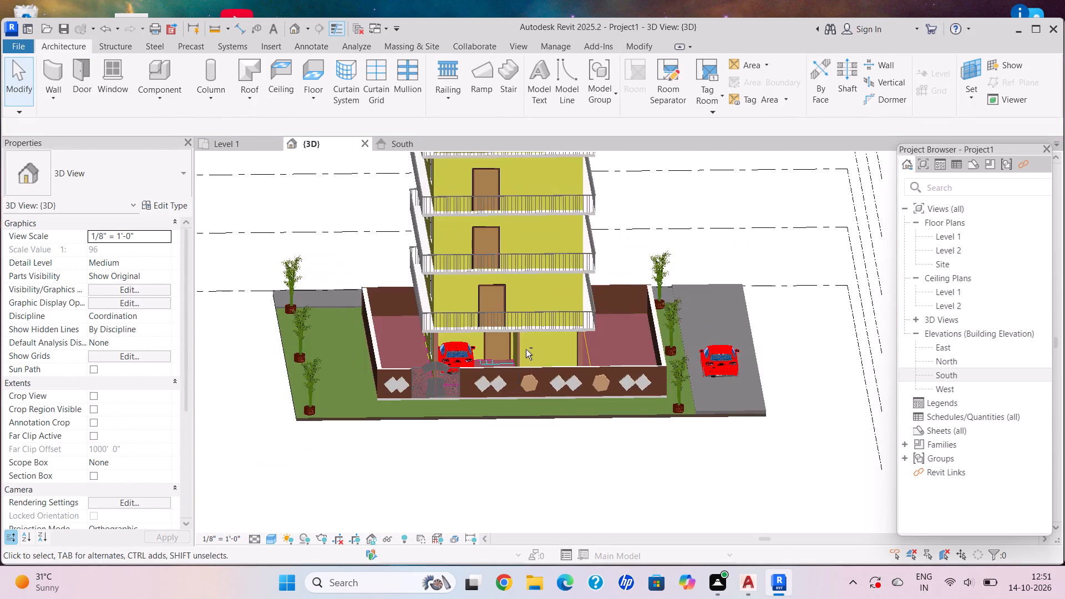
pyautogui.keyDown('shift'); pyautogui.moveTo(520, 347); pyautogui.dragTo(507, 344, button='middle'); pyautogui.keyUp('shift')
pyautogui.scroll(-3, 507, 344)
pyautogui.moveTo(512, 344); pyautogui.dragTo(525, 379, button='middle')
pyautogui.scroll(3, 591, 317)
pyautogui.moveTo(627, 322); pyautogui.dragTo(603, 278, button='middle')
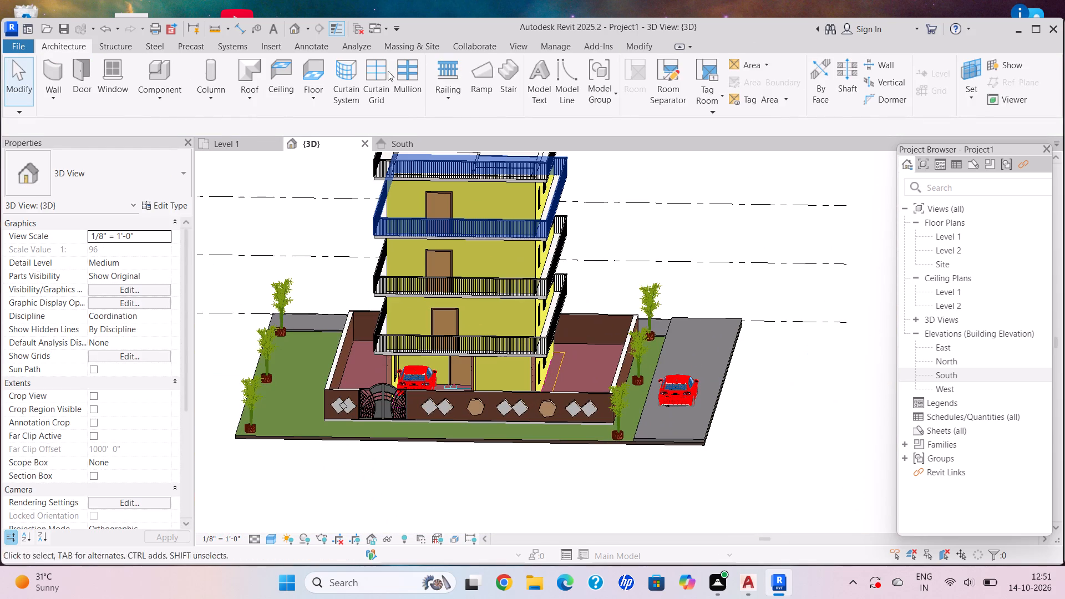
# Save the project as a project file named "internship favv day7" in the Documents folder.
pyautogui.click(21, 45)
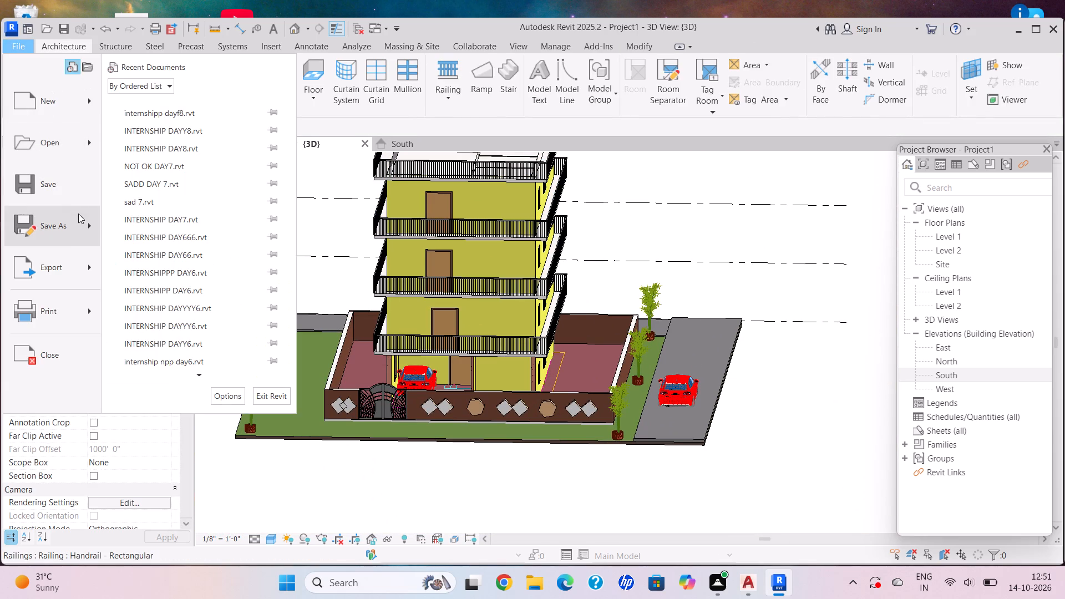
pyautogui.click(64, 231)
pyautogui.click(165, 170)
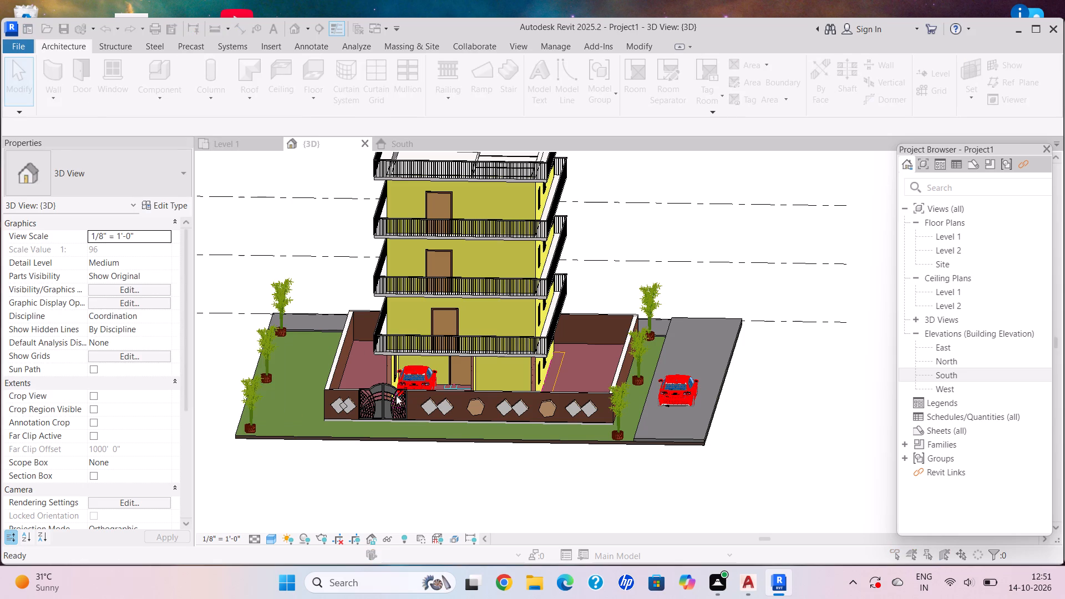
pyautogui.moveTo(444, 387); pyautogui.dragTo(452, 388)
pyautogui.press('BackSpace')
pyautogui.press('BackSpace')
pyautogui.press('BackSpace')
pyautogui.press('BackSpace')
pyautogui.press('BackSpace')
pyautogui.press('BackSpace')
pyautogui.press('BackSpace')
pyautogui.press('BackSpace')
pyautogui.press('BackSpace')
pyautogui.press('BackSpace')
pyautogui.press('BackSpace')
pyautogui.press('BackSpace')
pyautogui.press('BackSpace')
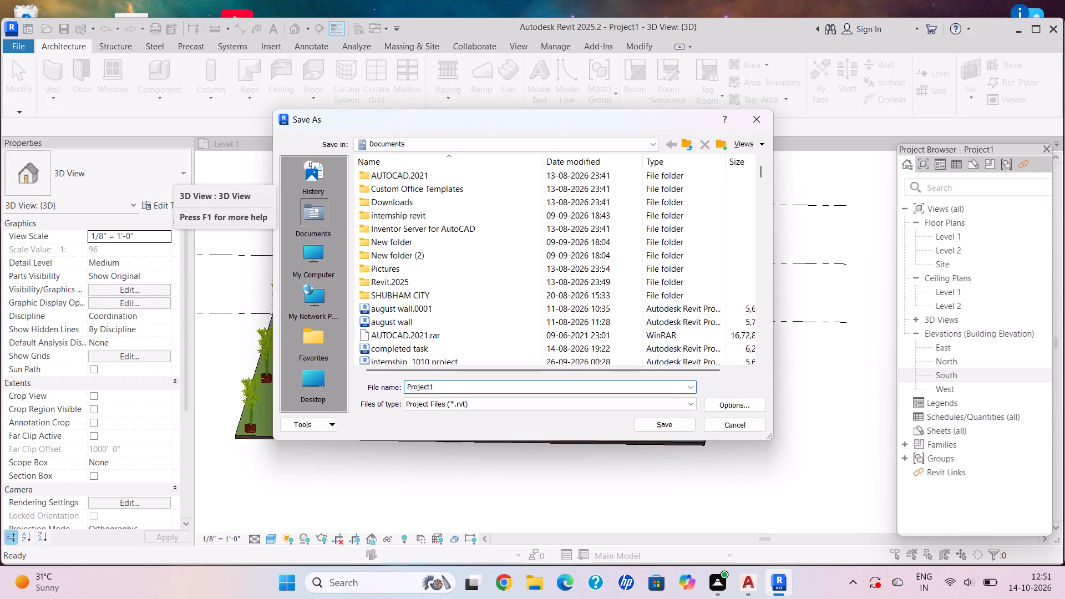
pyautogui.write('internship')
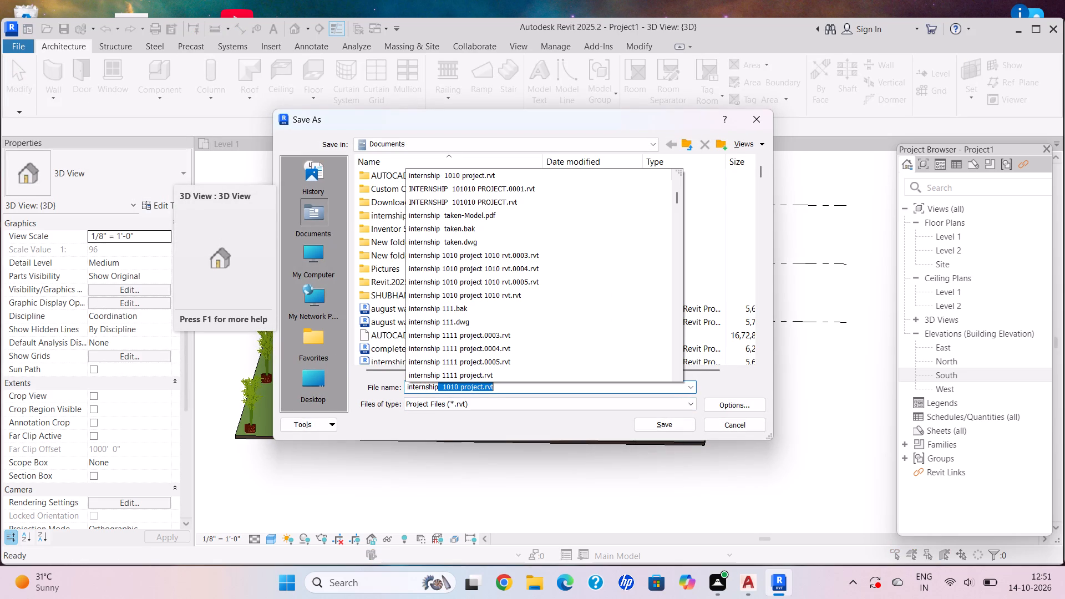
pyautogui.press('space')
pyautogui.press('BackSpace')
pyautogui.press('BackSpace')
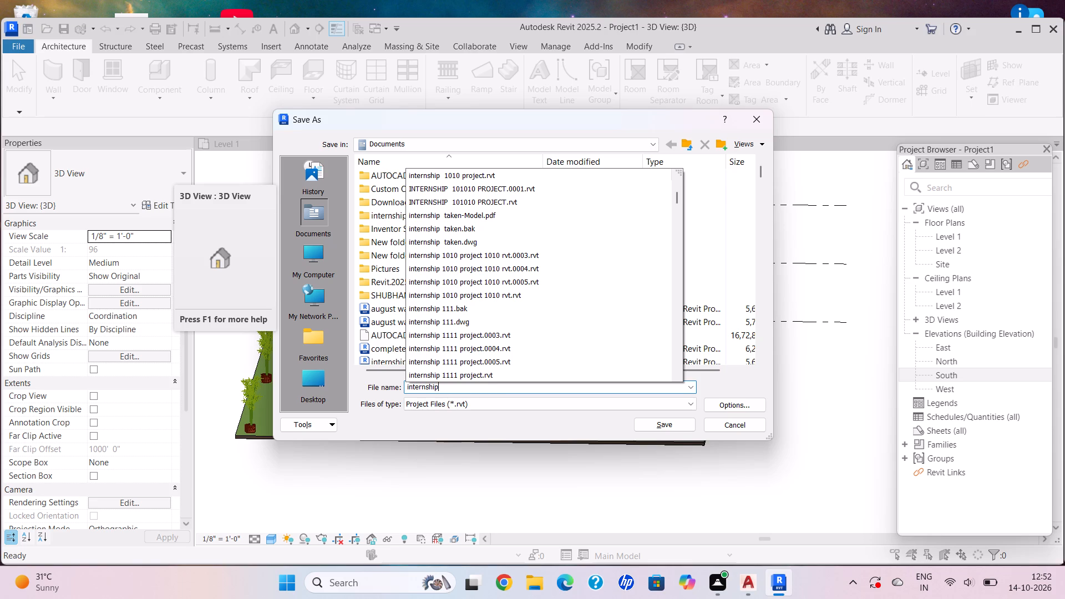
pyautogui.write('pn')
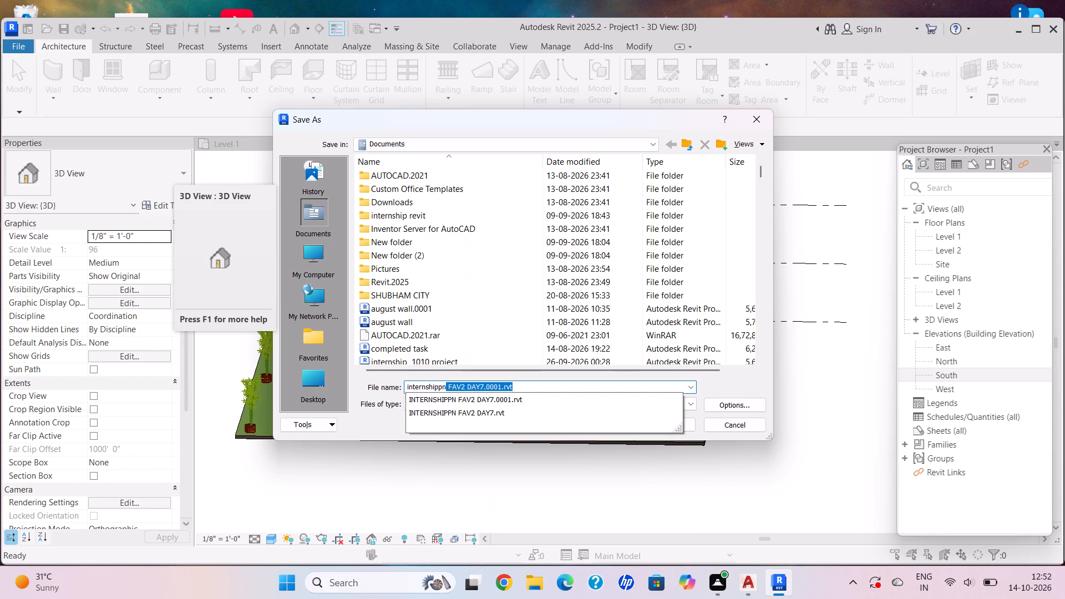
pyautogui.press('f')
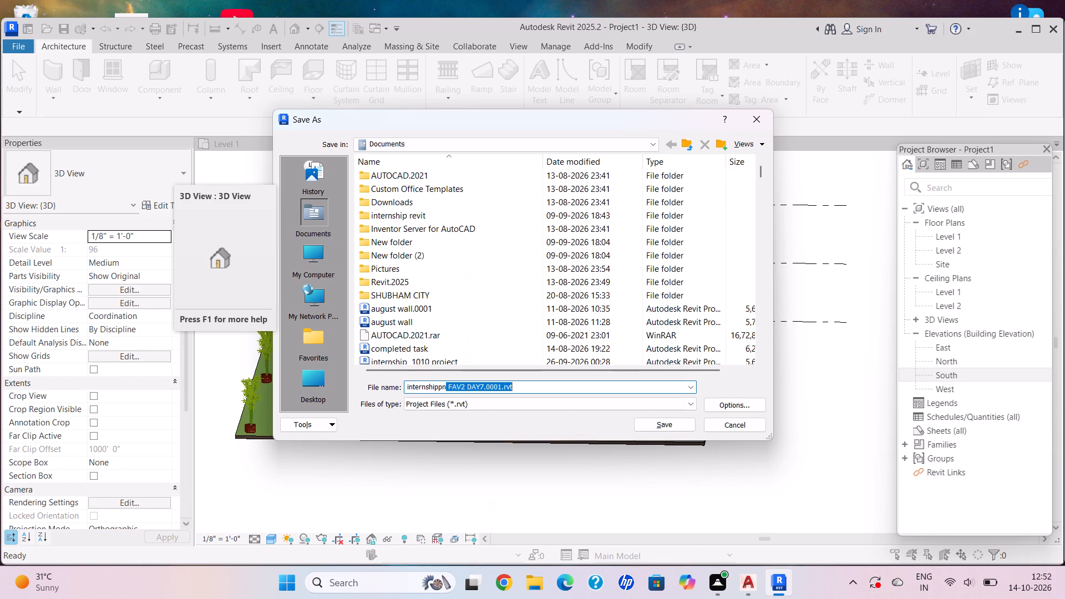
pyautogui.write('av')
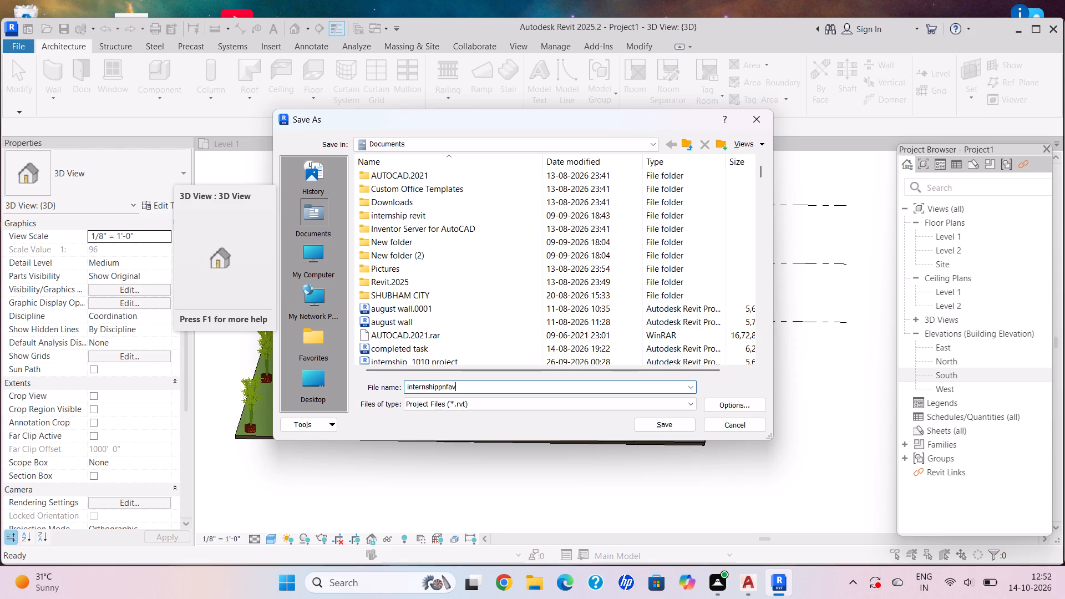
pyautogui.press('BackSpace')
pyautogui.press('BackSpace')
pyautogui.press('BackSpace')
pyautogui.press('BackSpace')
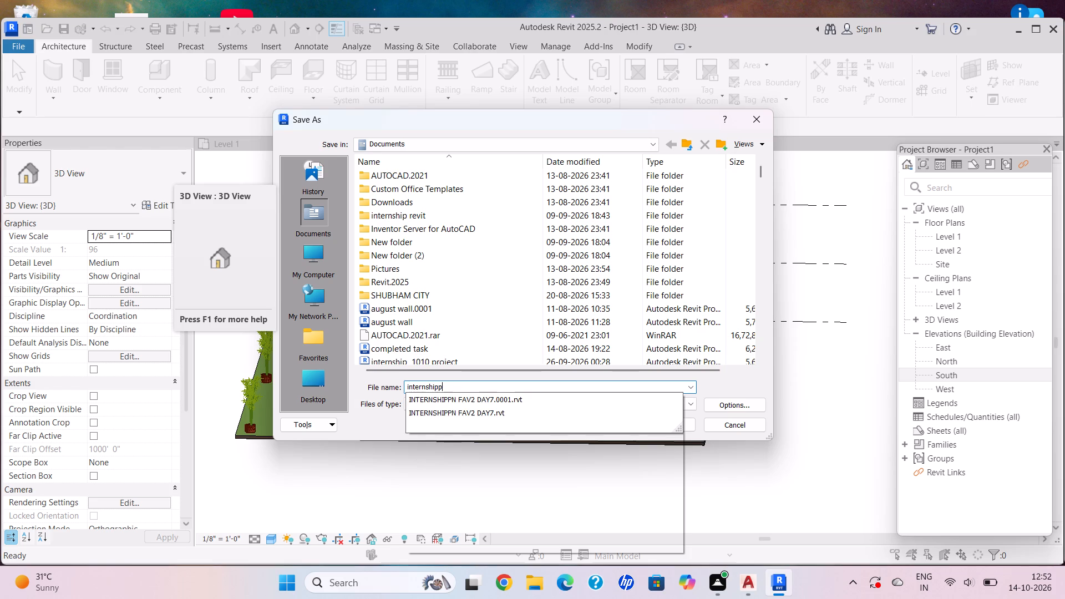
pyautogui.press('BackSpace')
pyautogui.press('space')
pyautogui.write('fav')
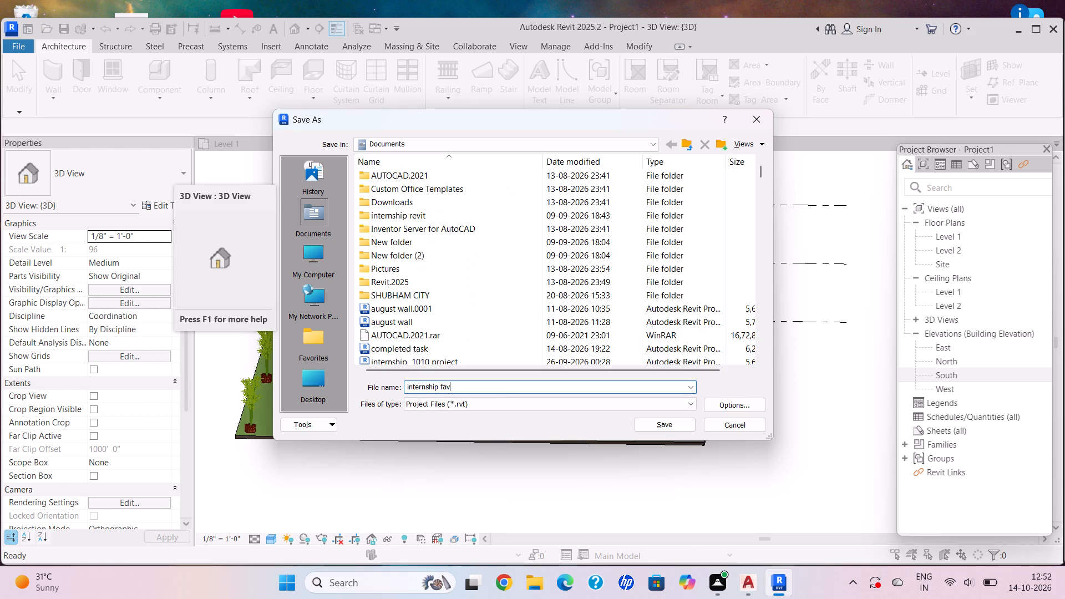
pyautogui.press('space')
pyautogui.press('BackSpace')
pyautogui.press('v')
pyautogui.press('space')
pyautogui.write('day7')
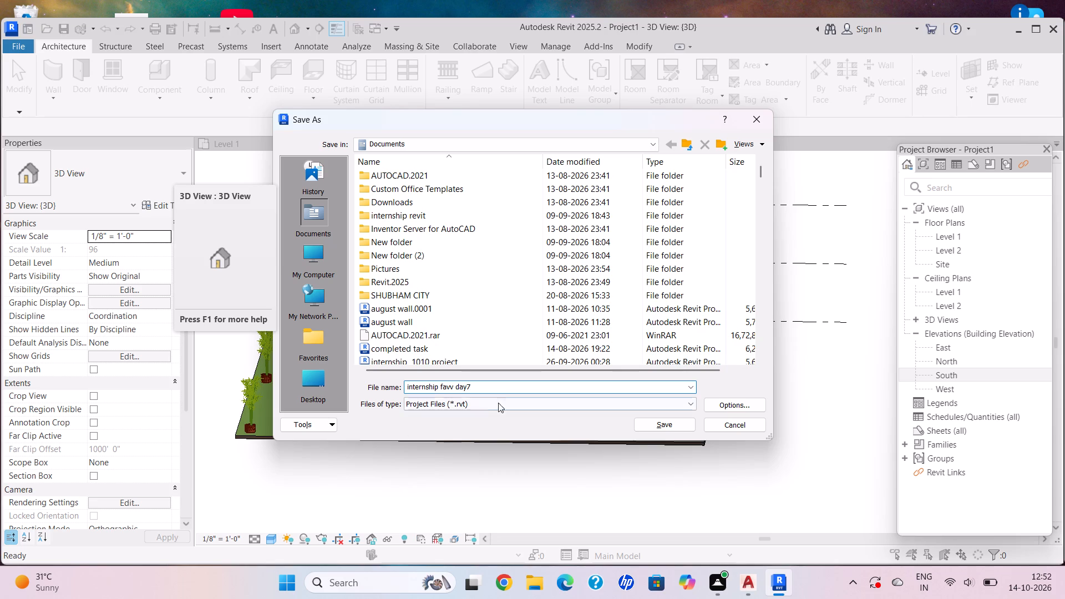
pyautogui.click(674, 424)
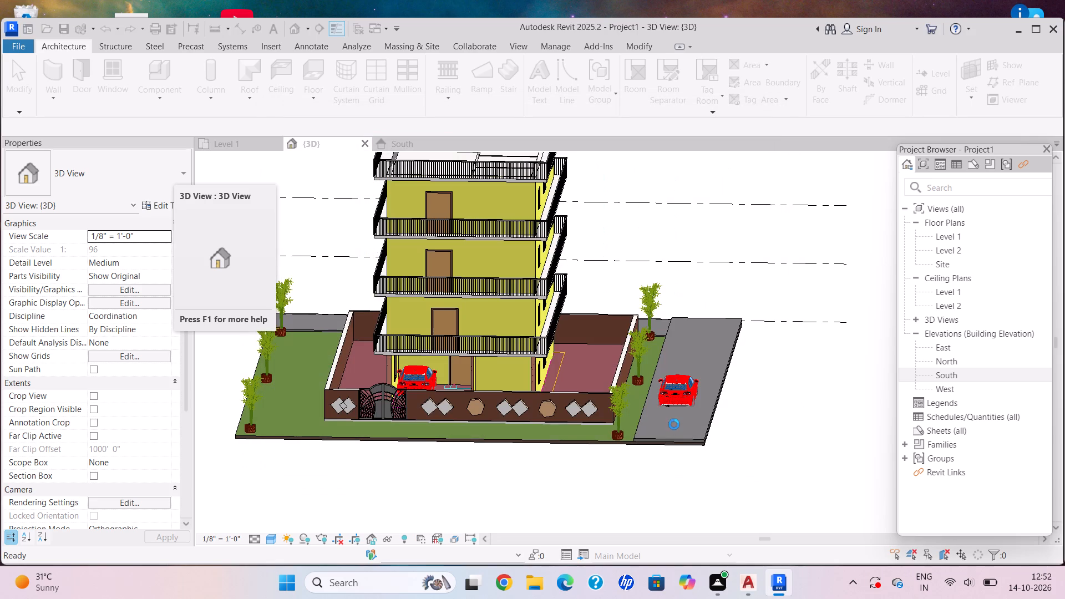
# Save another copy of the project in Documents under the name "internship favv day8".
pyautogui.click(23, 49)
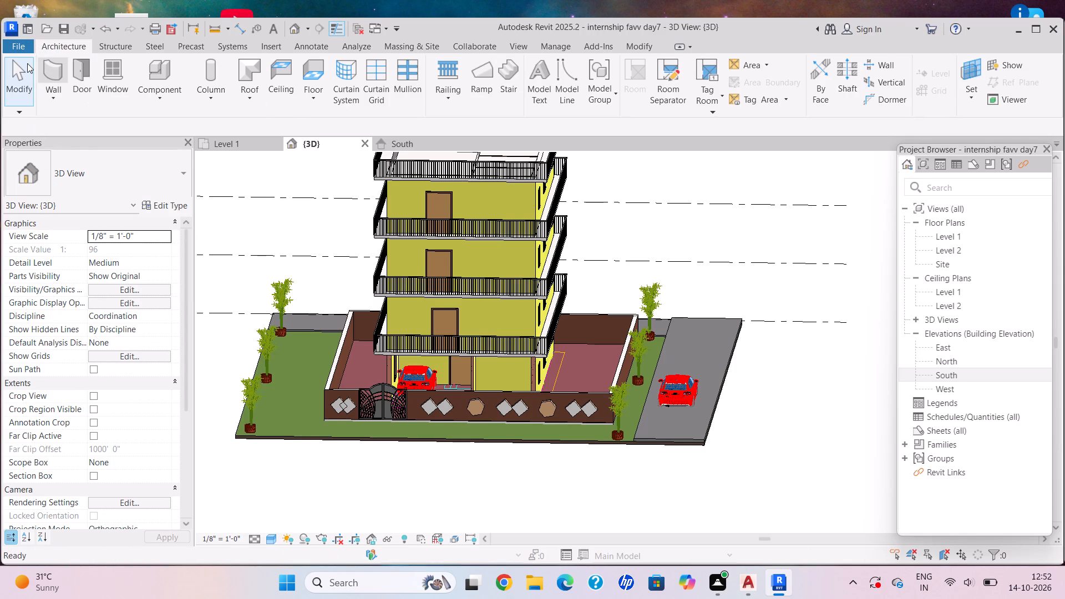
pyautogui.click(21, 49)
pyautogui.click(37, 230)
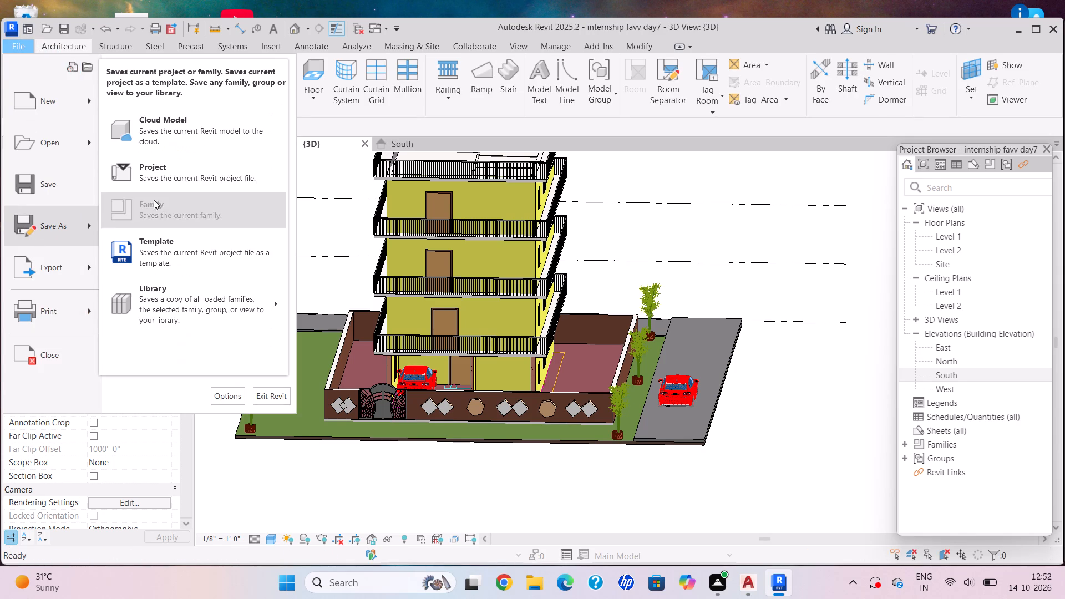
pyautogui.click(177, 177)
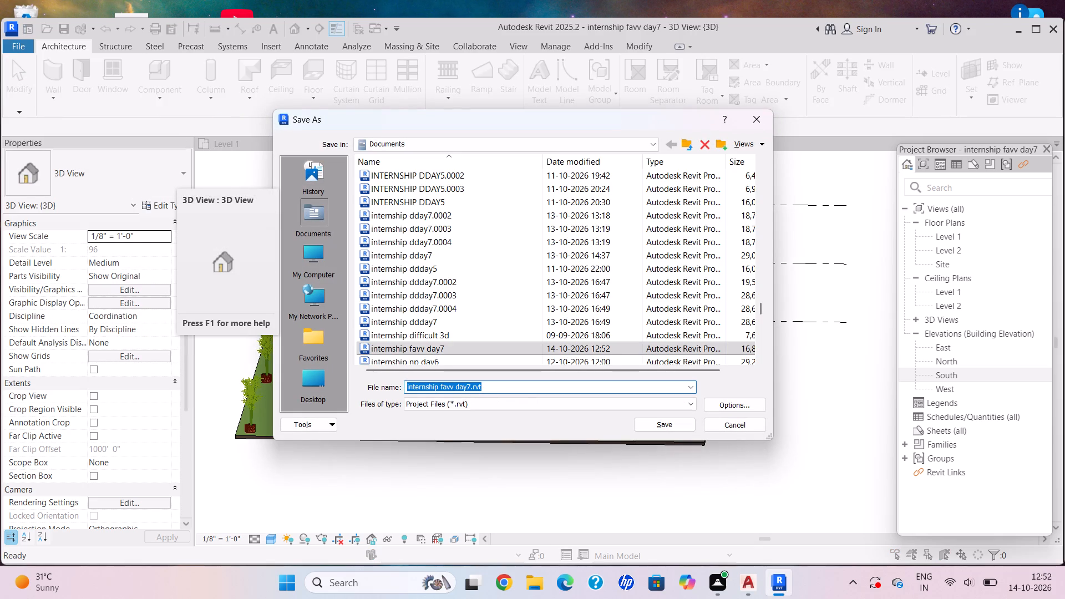
pyautogui.click(468, 389)
pyautogui.click(471, 389)
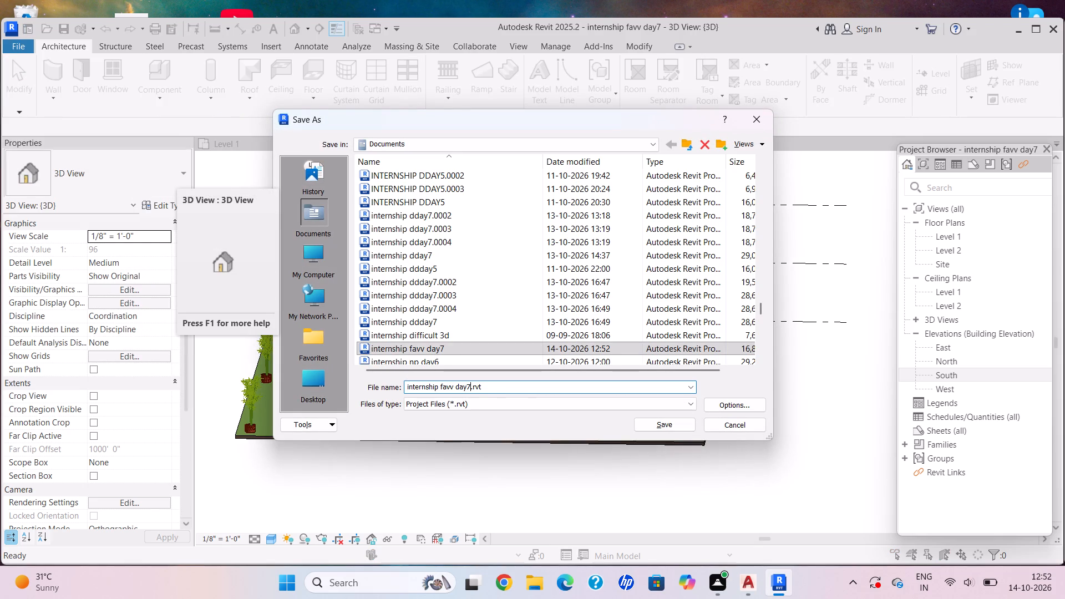
pyautogui.press('BackSpace')
pyautogui.press('8')
pyautogui.click(685, 421)
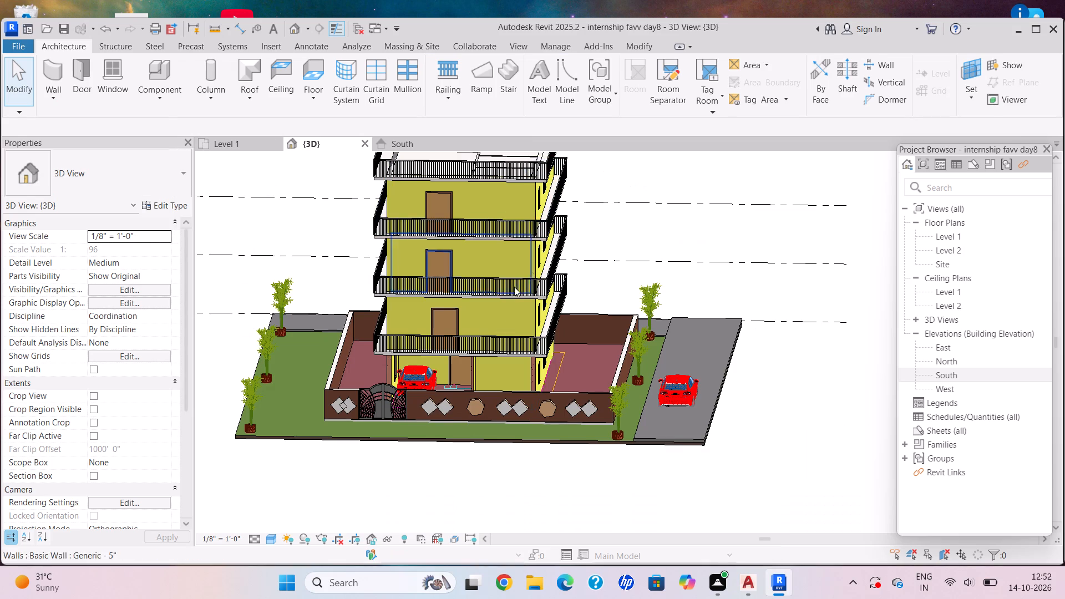
# Examine the finished building, boundary walls, plants and cars in 3D from several angles, including the entrance gate side.
pyautogui.scroll(-4, 508, 308)
pyautogui.keyDown('shift'); pyautogui.moveTo(503, 313); pyautogui.dragTo(601, 374, button='middle'); pyautogui.keyUp('shift')
pyautogui.keyDown('shift'); pyautogui.middleClick(601, 374); pyautogui.keyUp('shift')
pyautogui.scroll(3, 534, 361)
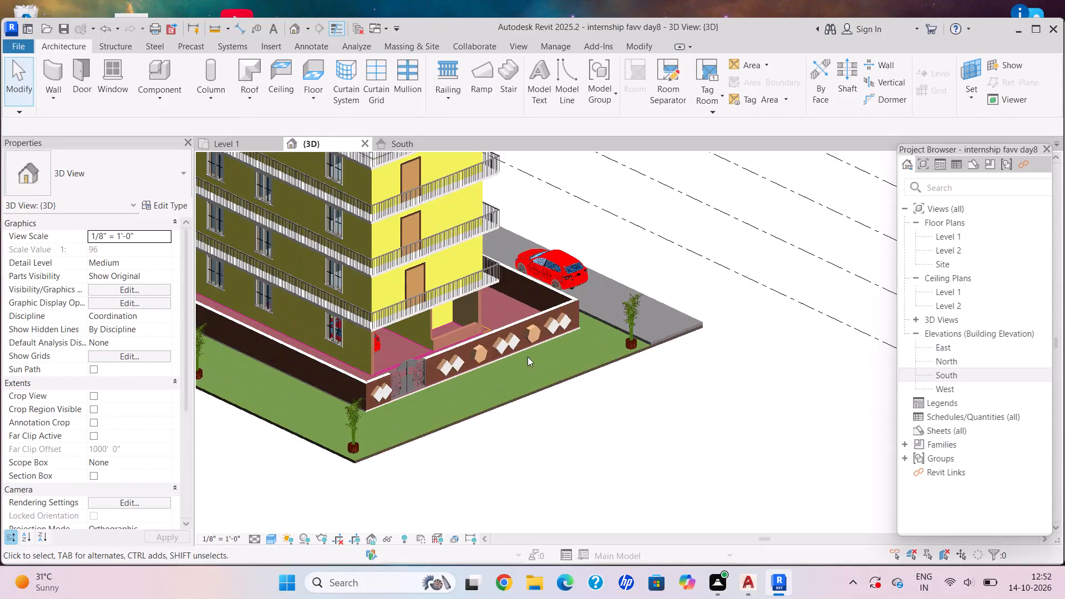
pyautogui.scroll(3, 528, 357)
pyautogui.scroll(-3, 527, 352)
pyautogui.keyDown('shift'); pyautogui.moveTo(515, 343); pyautogui.dragTo(491, 332, button='middle'); pyautogui.keyUp('shift')
pyautogui.keyDown('shift'); pyautogui.moveTo(486, 330); pyautogui.dragTo(379, 342, button='middle'); pyautogui.keyUp('shift')
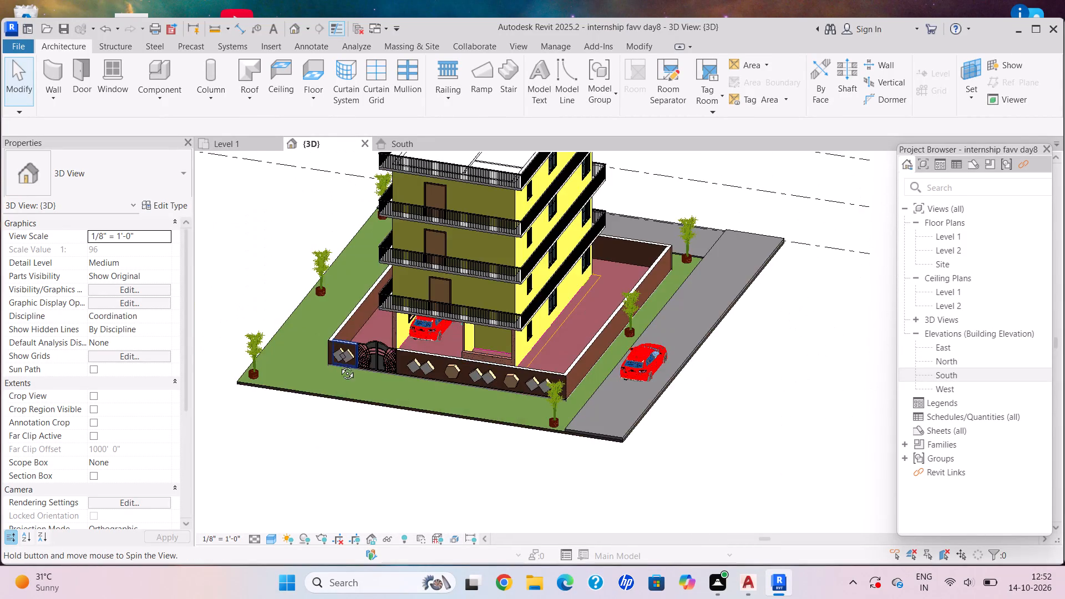
pyautogui.keyDown('shift'); pyautogui.middleClick(339, 365); pyautogui.keyUp('shift')
pyautogui.keyDown('shift'); pyautogui.middleClick(339, 365); pyautogui.keyUp('shift')
pyautogui.scroll(-2, 504, 351)
pyautogui.scroll(10, 637, 382)
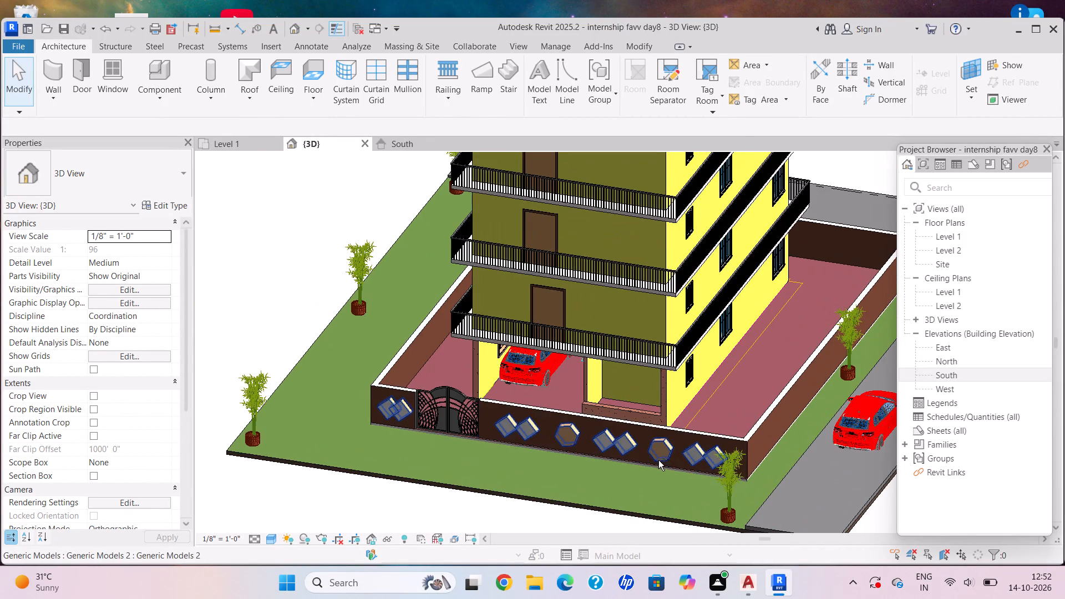
pyautogui.keyDown('shift'); pyautogui.middleClick(651, 458); pyautogui.keyUp('shift')
pyautogui.scroll(-6, 655, 437)
pyautogui.keyDown('shift'); pyautogui.moveTo(651, 409); pyautogui.dragTo(749, 449, button='middle'); pyautogui.keyUp('shift')
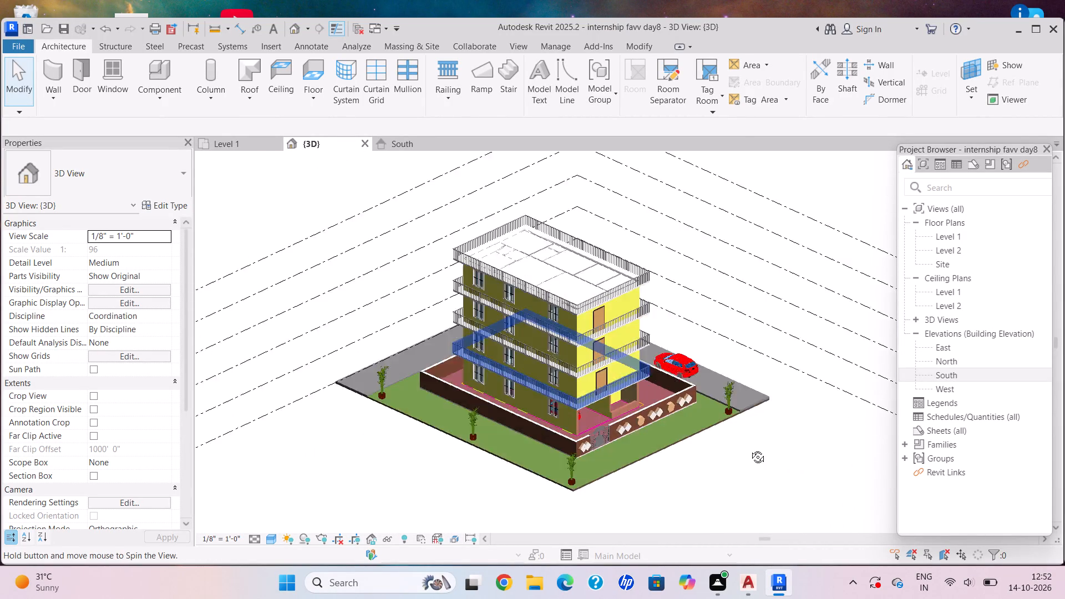
pyautogui.keyDown('shift'); pyautogui.moveTo(749, 449); pyautogui.dragTo(739, 447, button='middle'); pyautogui.keyUp('shift')
pyautogui.scroll(4, 698, 437)
pyautogui.keyDown('shift'); pyautogui.moveTo(671, 403); pyautogui.dragTo(650, 370, button='middle'); pyautogui.keyUp('shift')
pyautogui.keyDown('shift'); pyautogui.moveTo(645, 358); pyautogui.dragTo(637, 336, button='middle'); pyautogui.keyUp('shift')
pyautogui.keyDown('shift'); pyautogui.middleClick(637, 332); pyautogui.keyUp('shift')
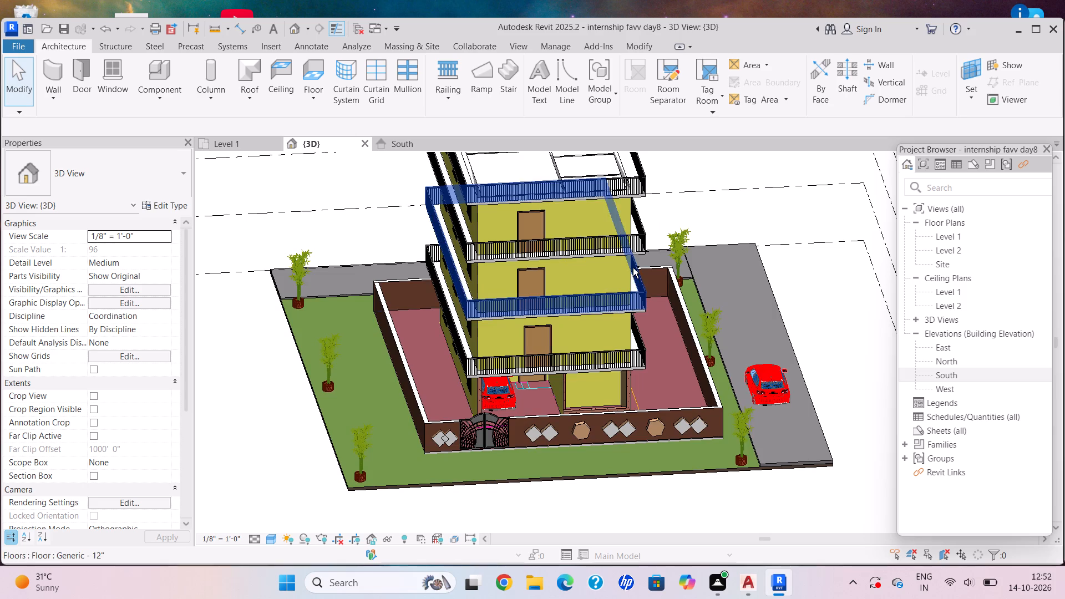
pyautogui.scroll(3, 615, 432)
pyautogui.moveTo(571, 384); pyautogui.dragTo(533, 333, button='middle')
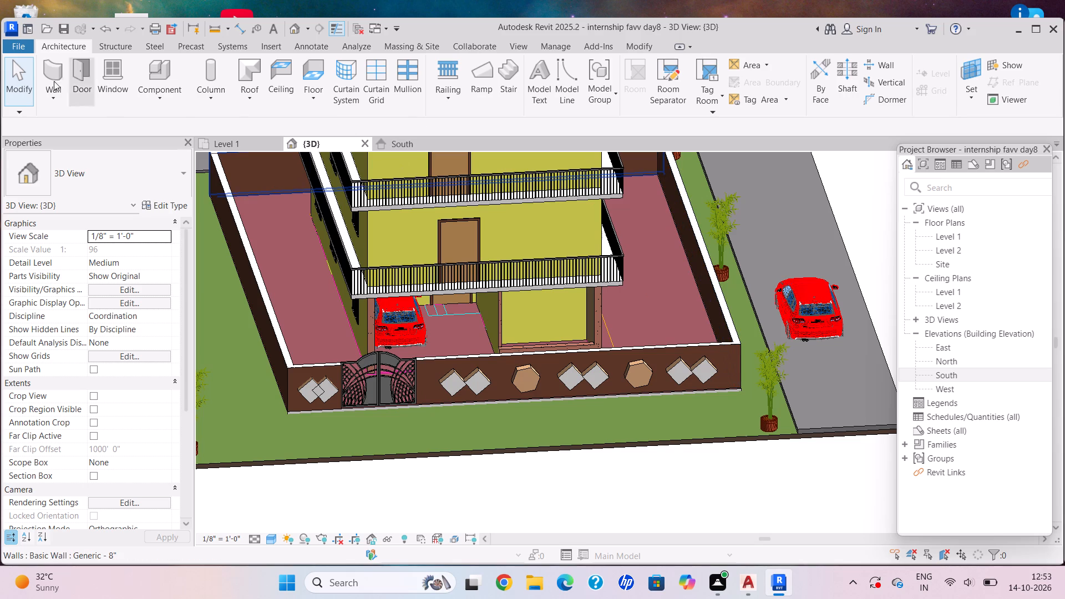
# Save the project again as "internship favv day8.rvt" in Documents, over the existing file.
pyautogui.click(23, 38)
pyautogui.click(28, 43)
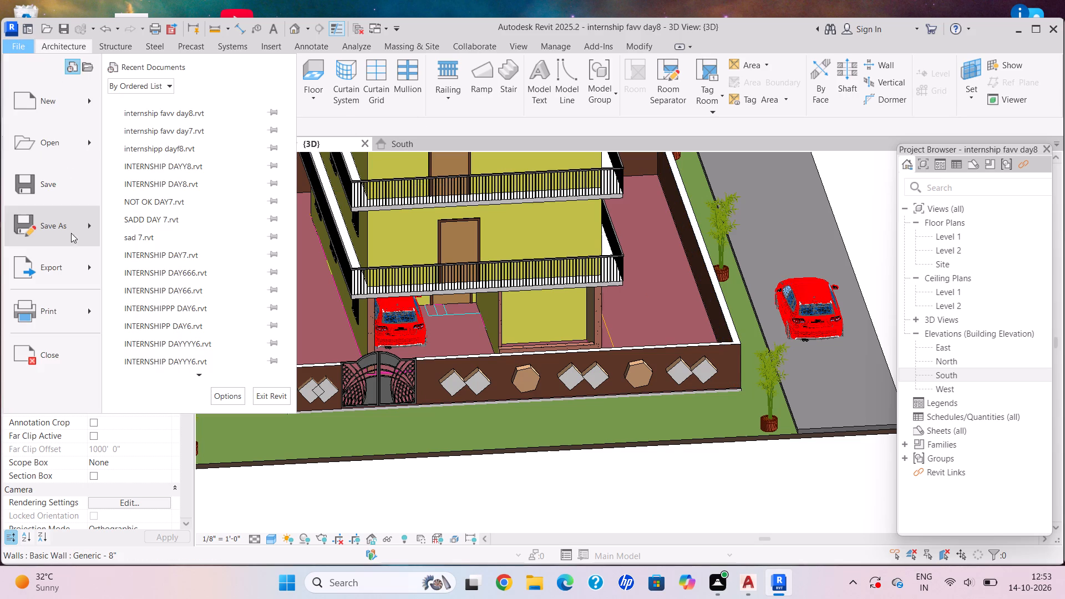
pyautogui.click(60, 229)
pyautogui.click(171, 174)
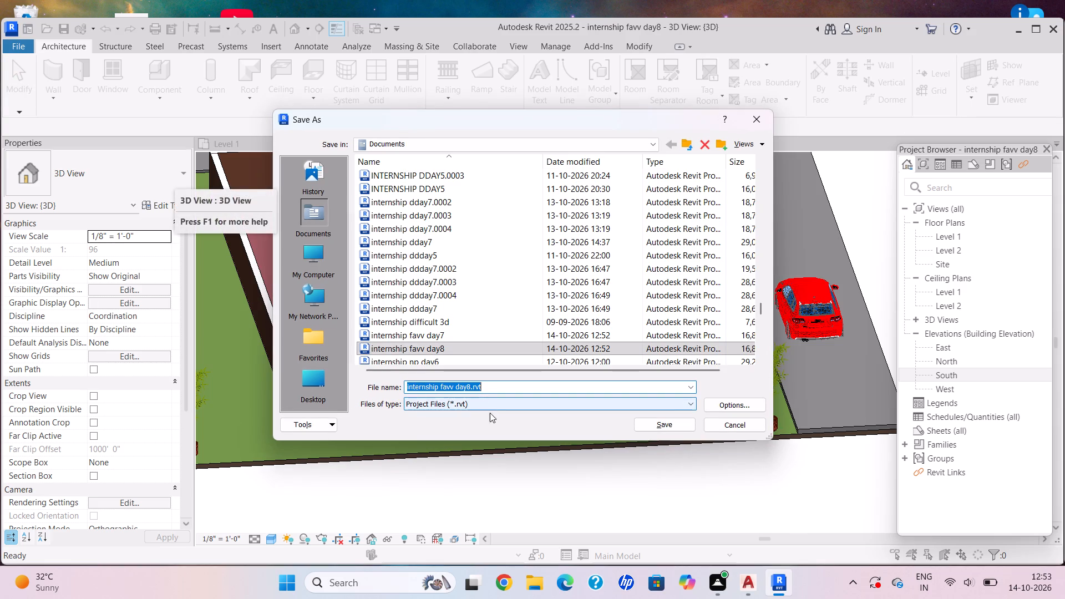
pyautogui.click(650, 425)
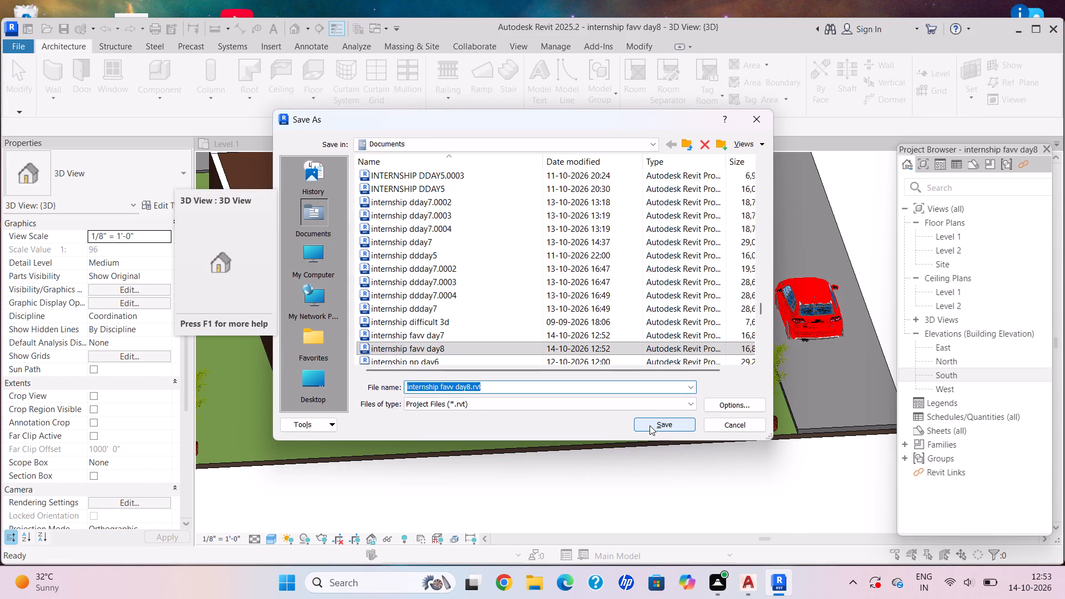